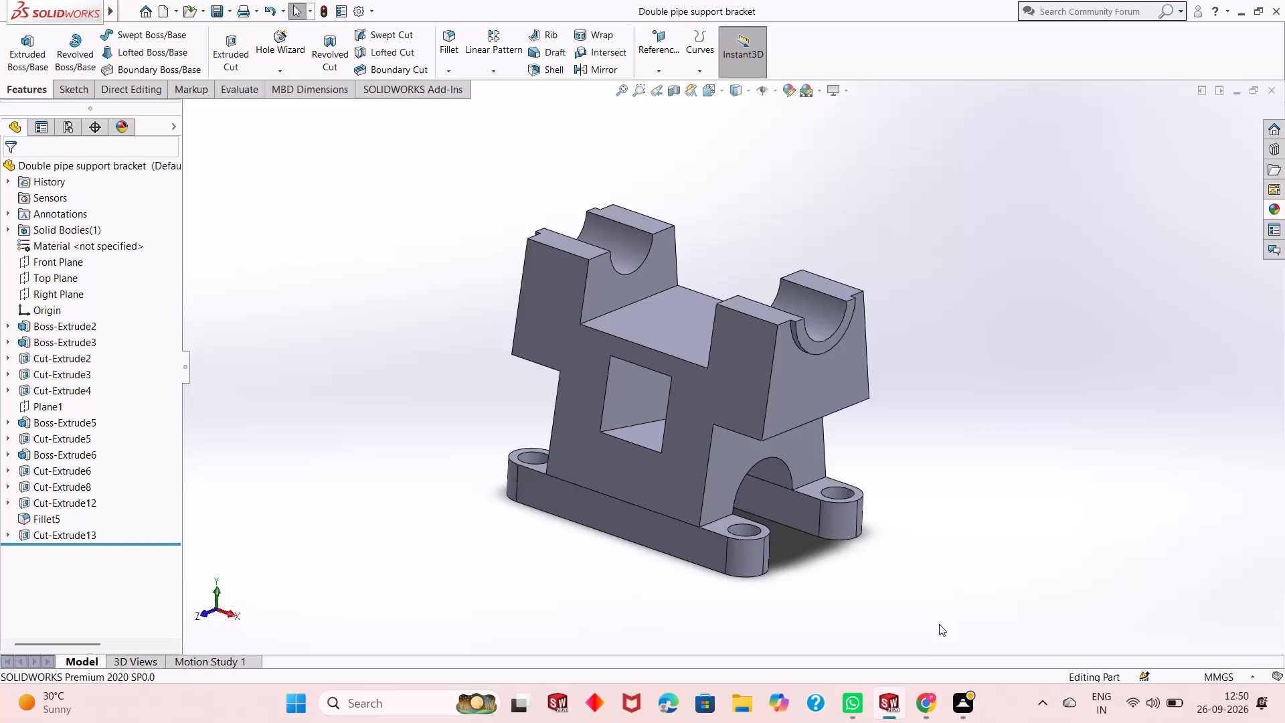
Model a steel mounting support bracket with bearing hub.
Close the double pipe support bracket and create a new part document.
{"action": "left_click", "coordinate": [1272, 92]}
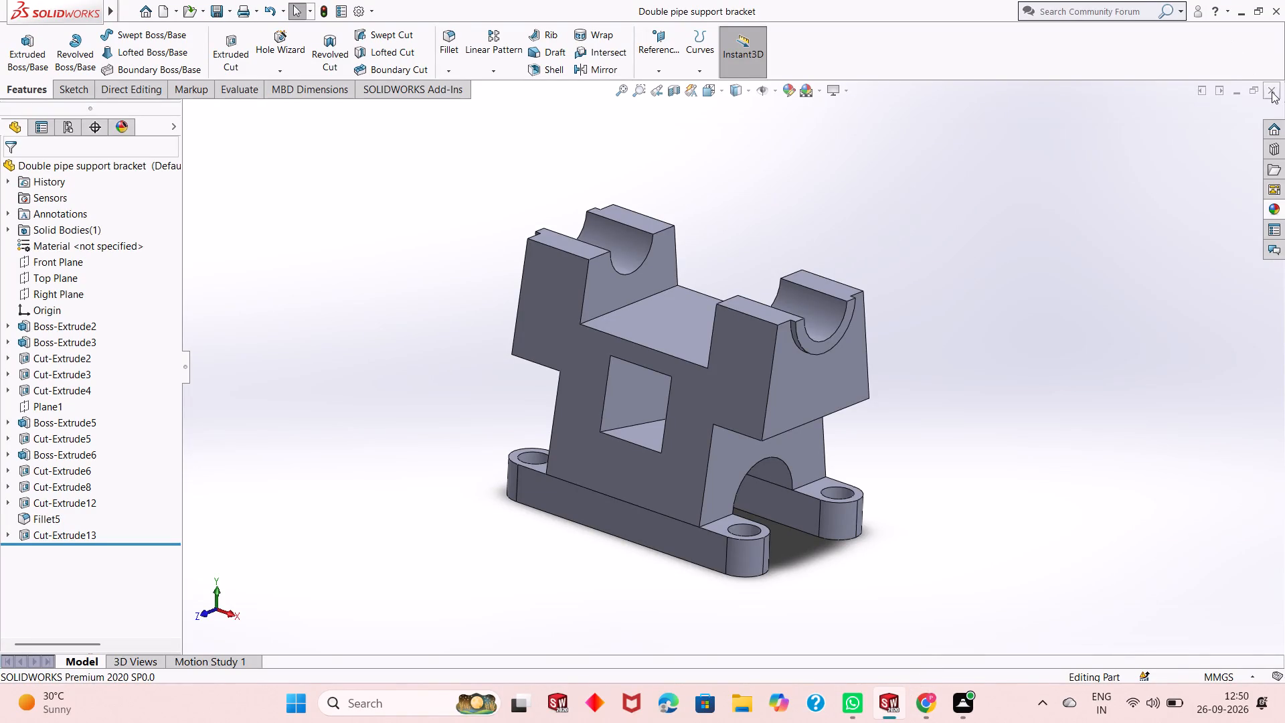
{"action": "left_click", "coordinate": [169, 6]}
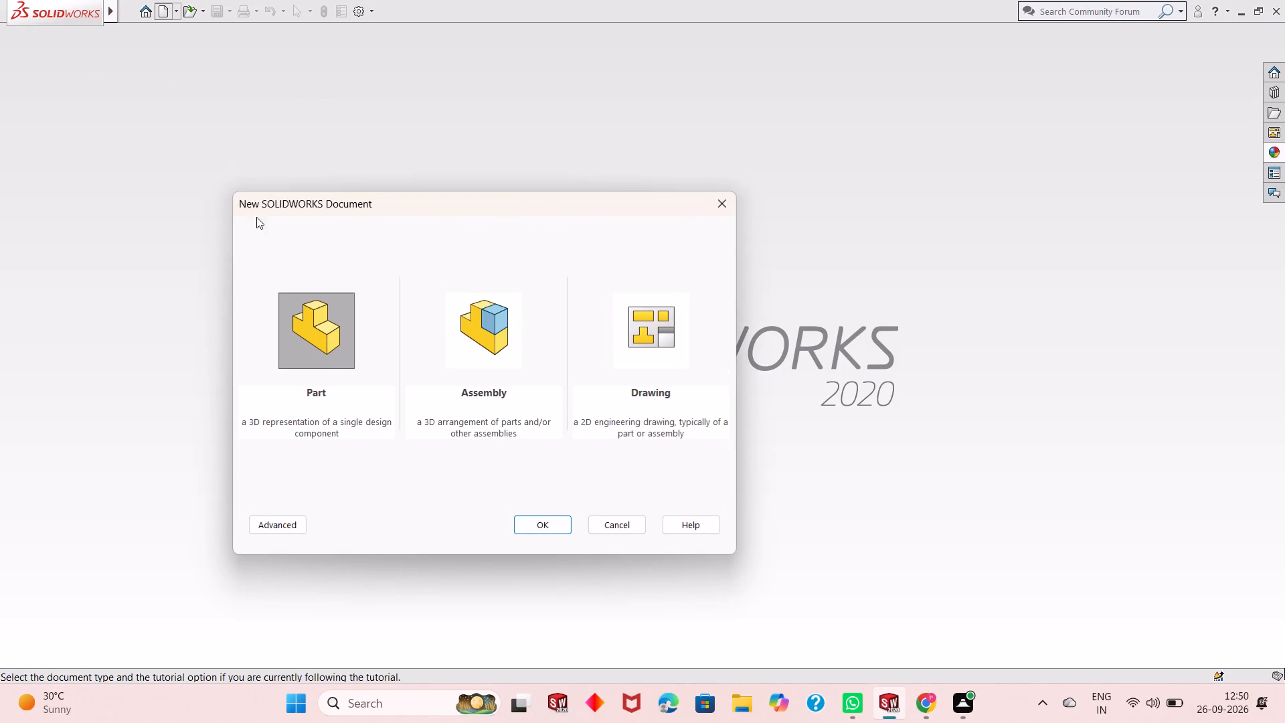
{"action": "double_click", "coordinate": [317, 317]}
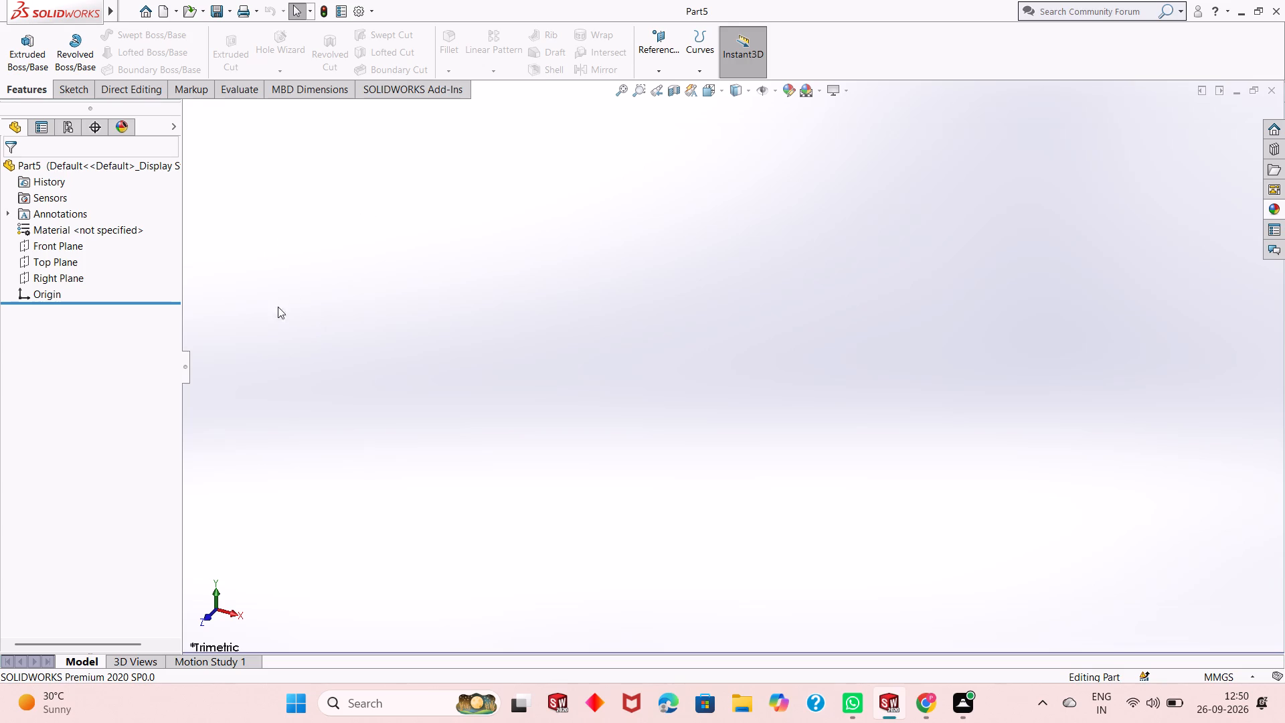
On the Top Plane, sketch a center rectangle about 95 mm by 72 mm centred on the origin.
{"action": "left_click", "coordinate": [75, 258]}
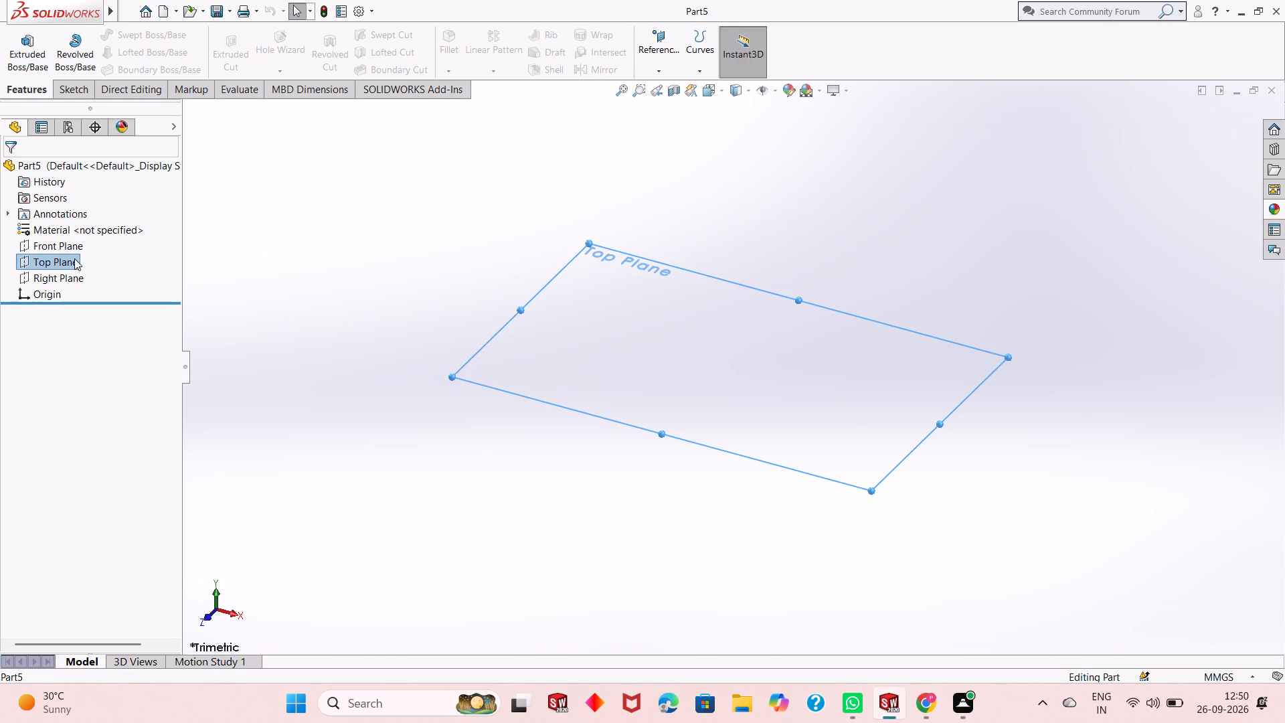
{"action": "left_click", "coordinate": [78, 238]}
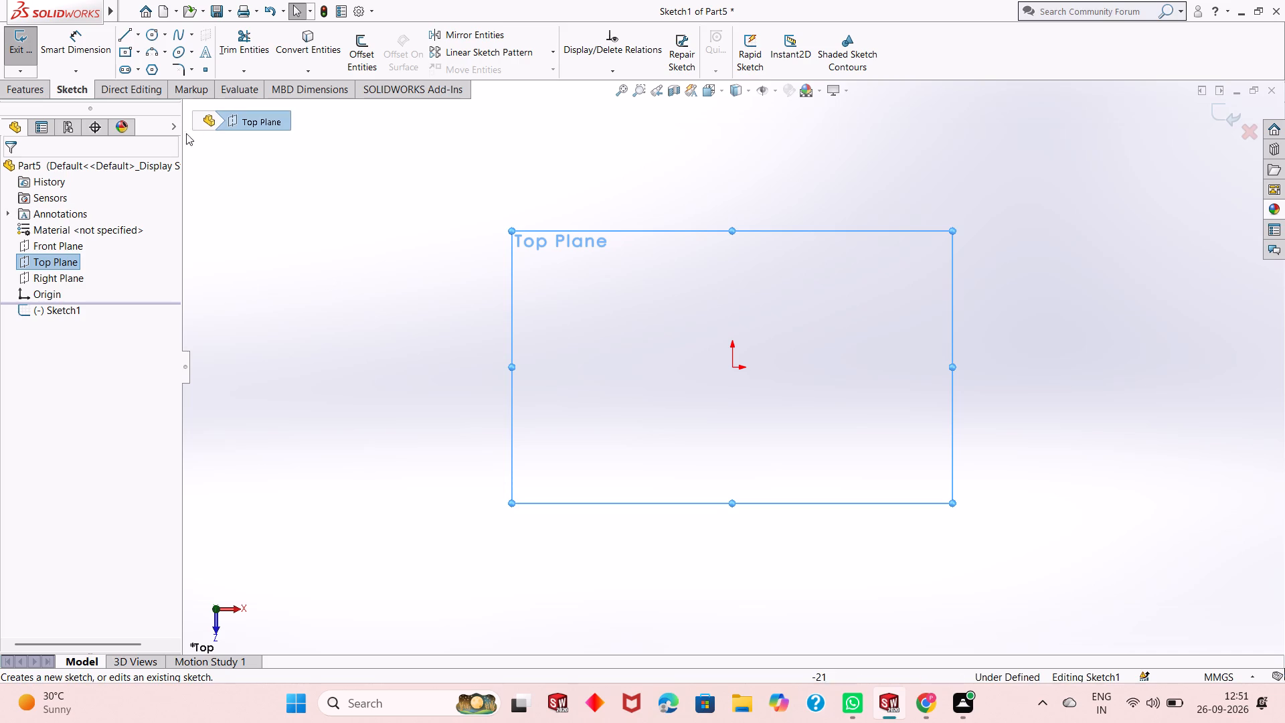
{"action": "left_click", "coordinate": [128, 50]}
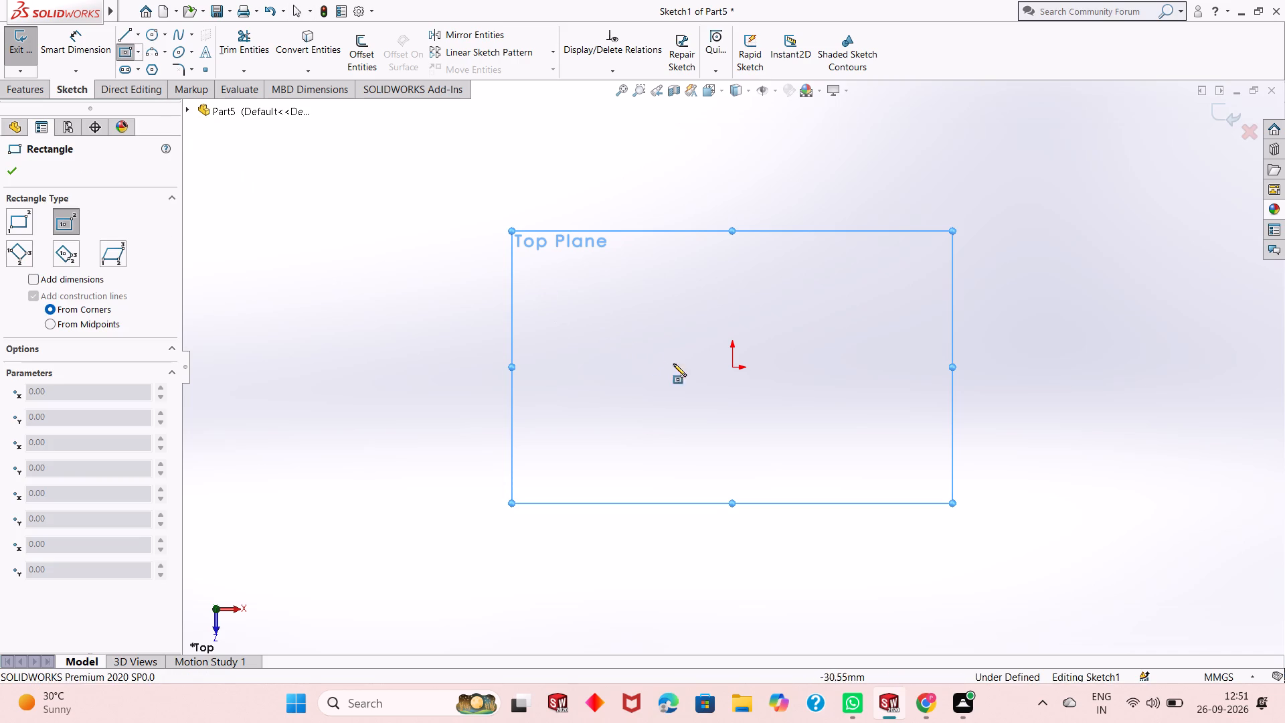
{"action": "left_click", "coordinate": [732, 368]}
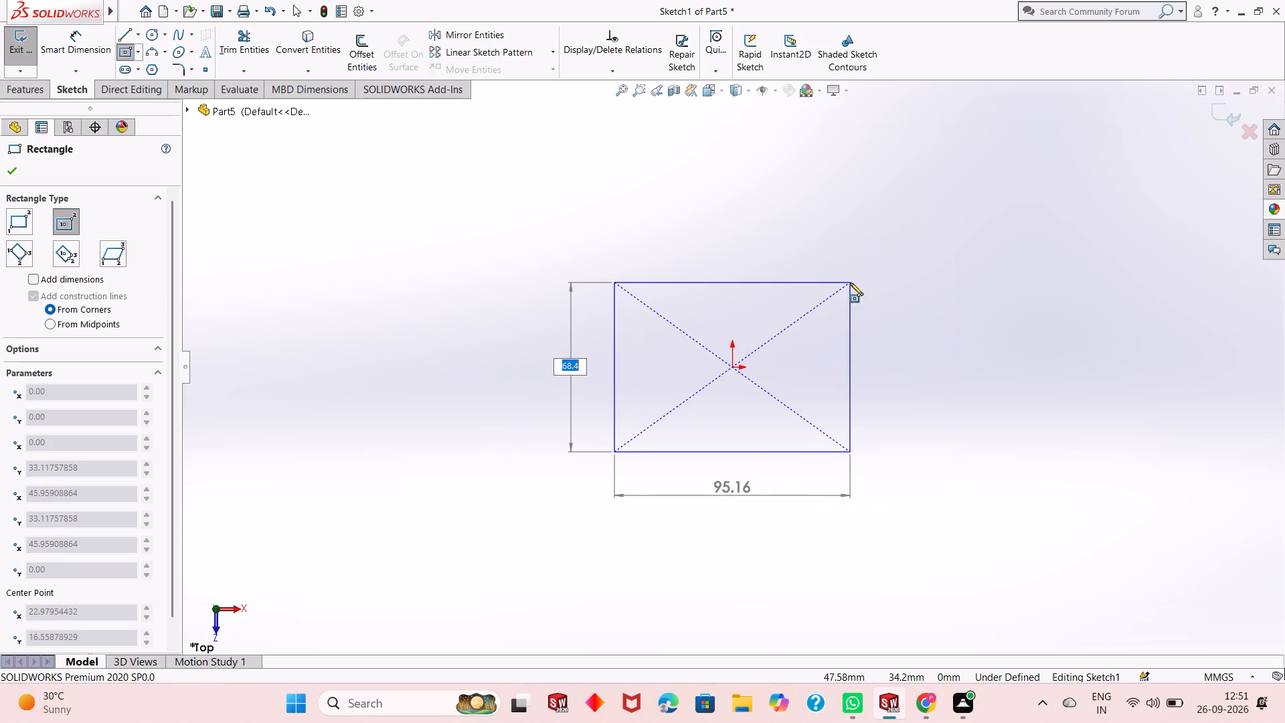
{"action": "left_click", "coordinate": [849, 278]}
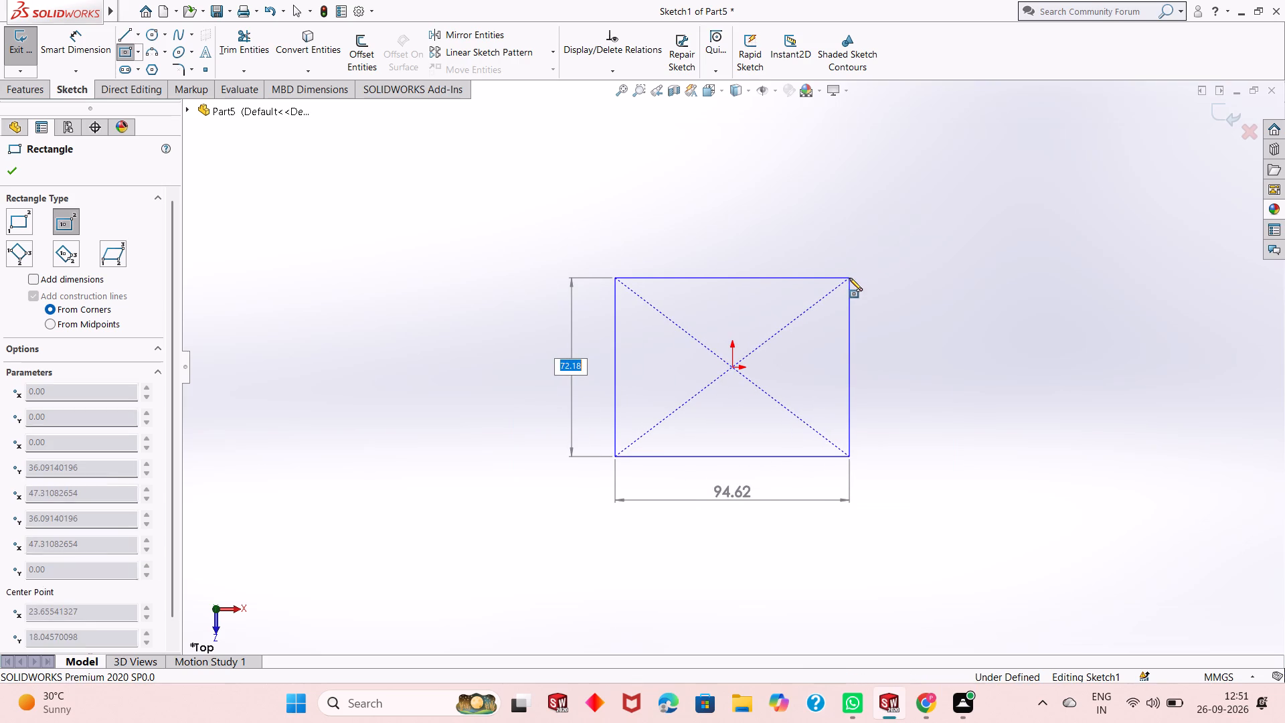
{"action": "right_click", "coordinate": [519, 210]}
{"action": "left_click", "coordinate": [549, 216]}
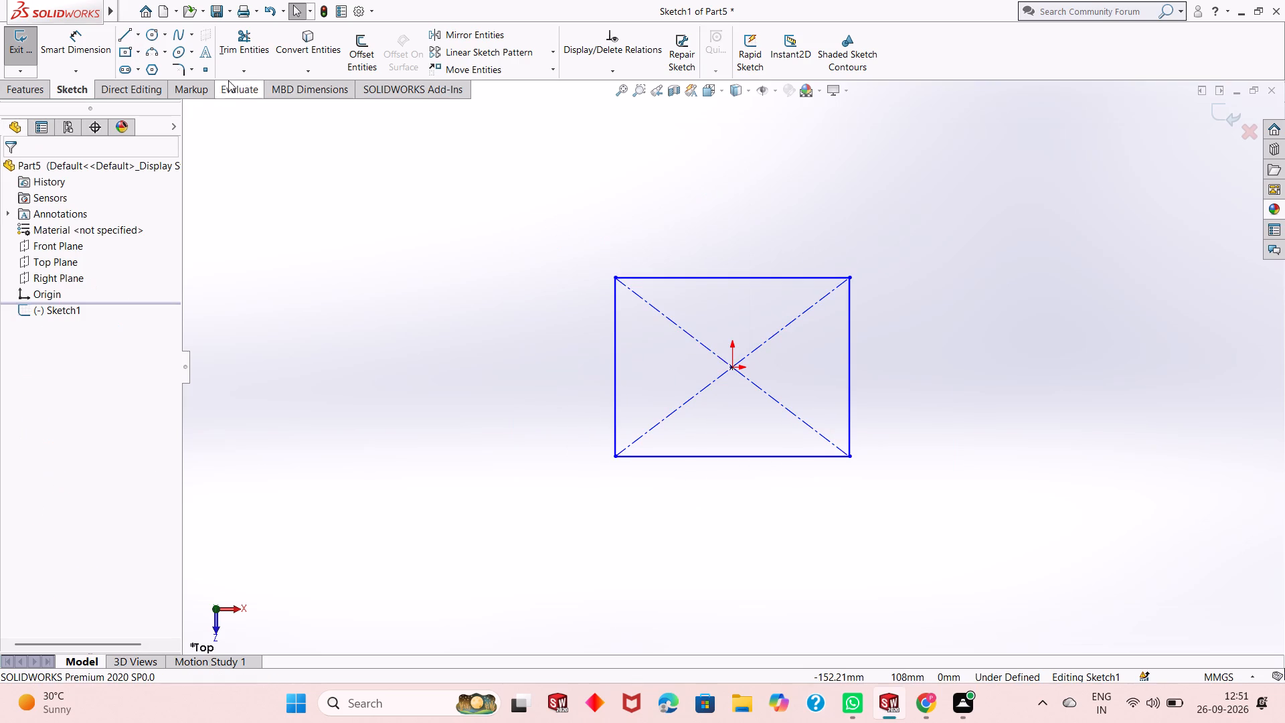
Dimension the rectangle to 65 mm wide horizontally and 48 mm vertically.
{"action": "left_click", "coordinate": [84, 44]}
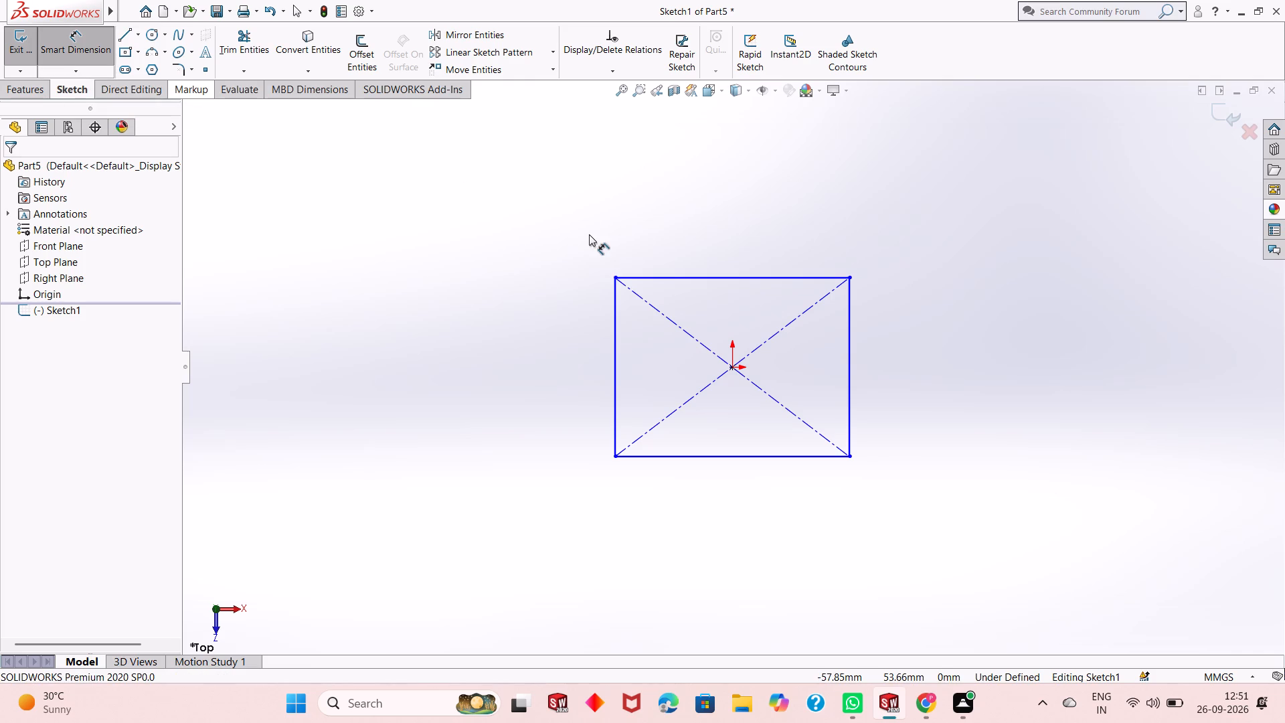
{"action": "left_click", "coordinate": [773, 455]}
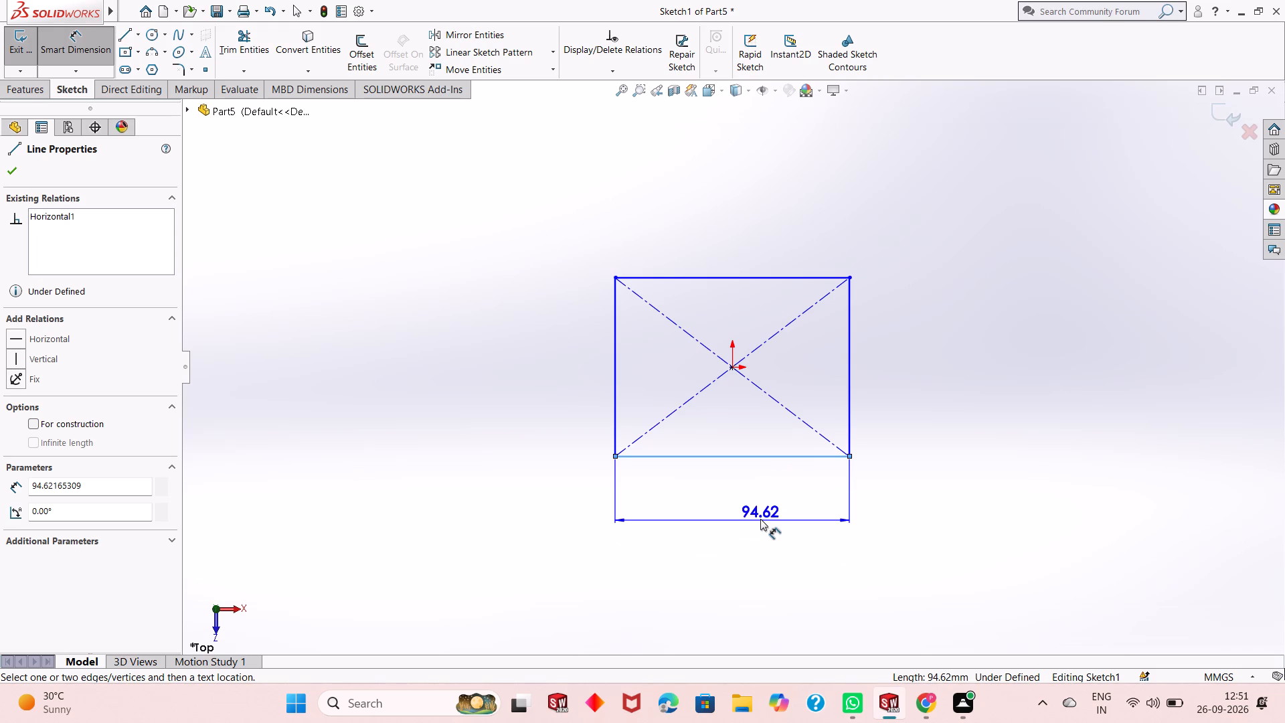
{"action": "left_click", "coordinate": [760, 519]}
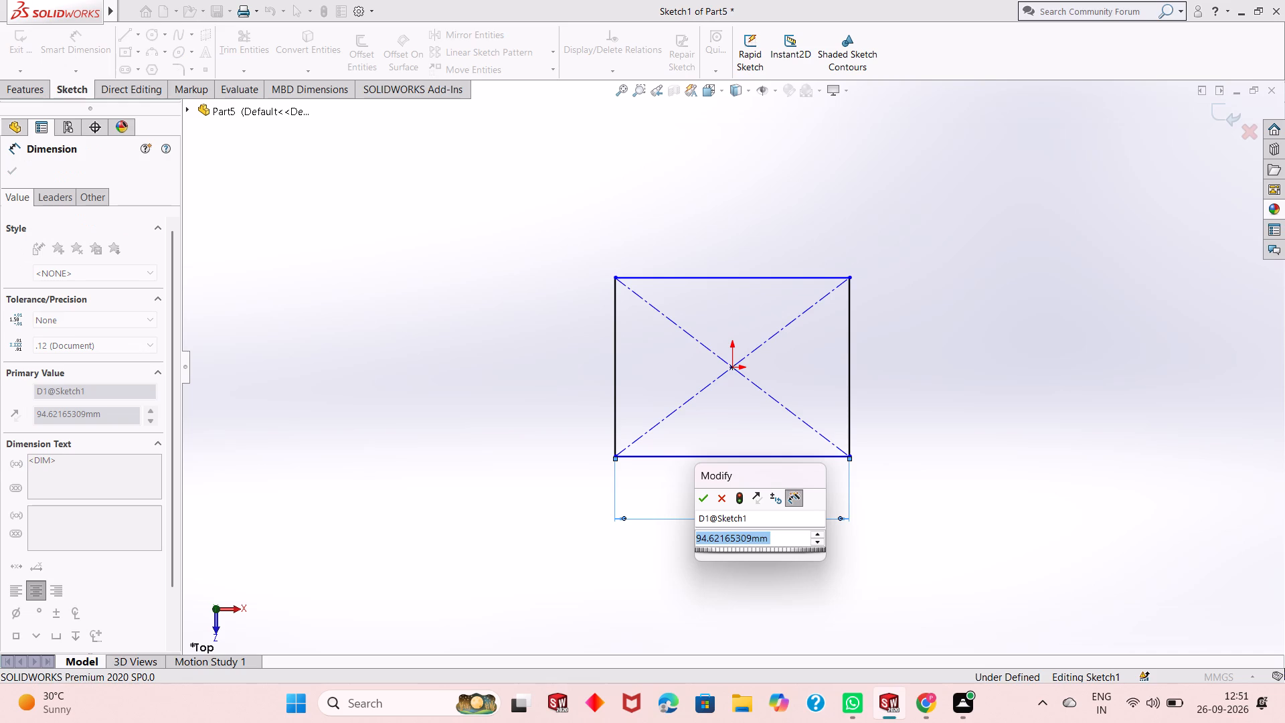
{"action": "type", "text": "65"}
{"action": "key", "text": "Return"}
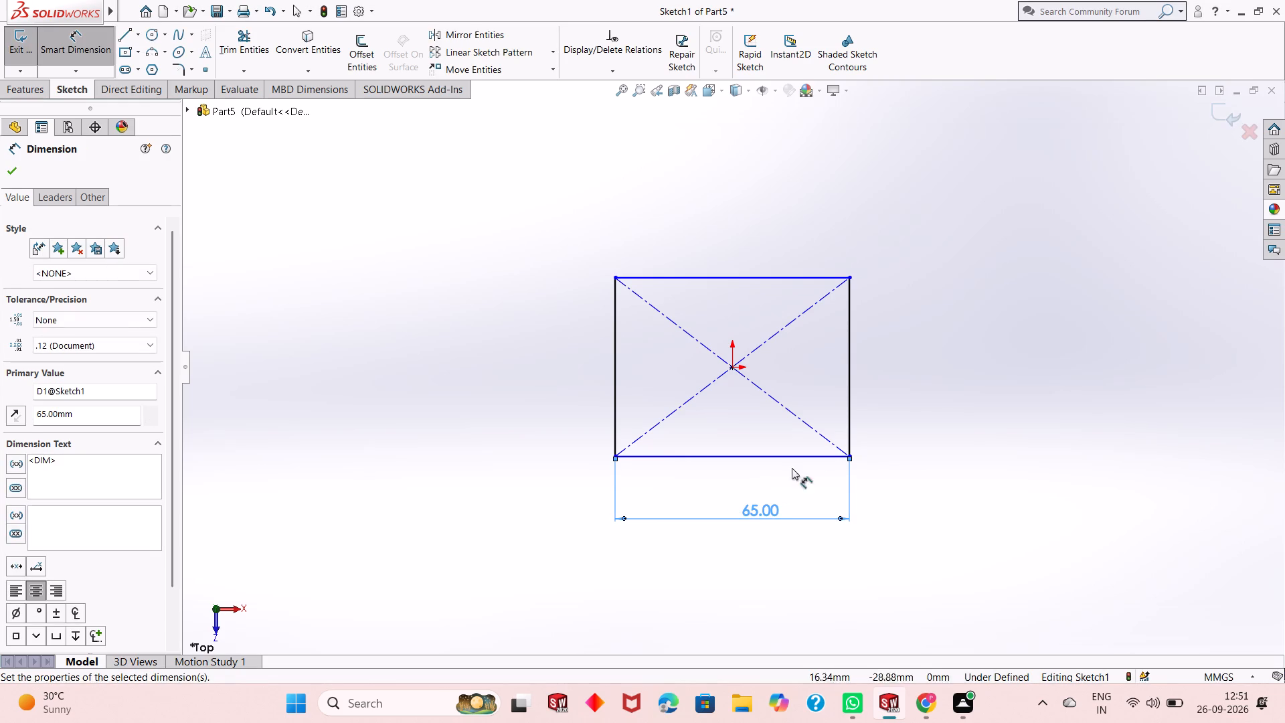
{"action": "left_click", "coordinate": [849, 395]}
{"action": "left_click", "coordinate": [1112, 362]}
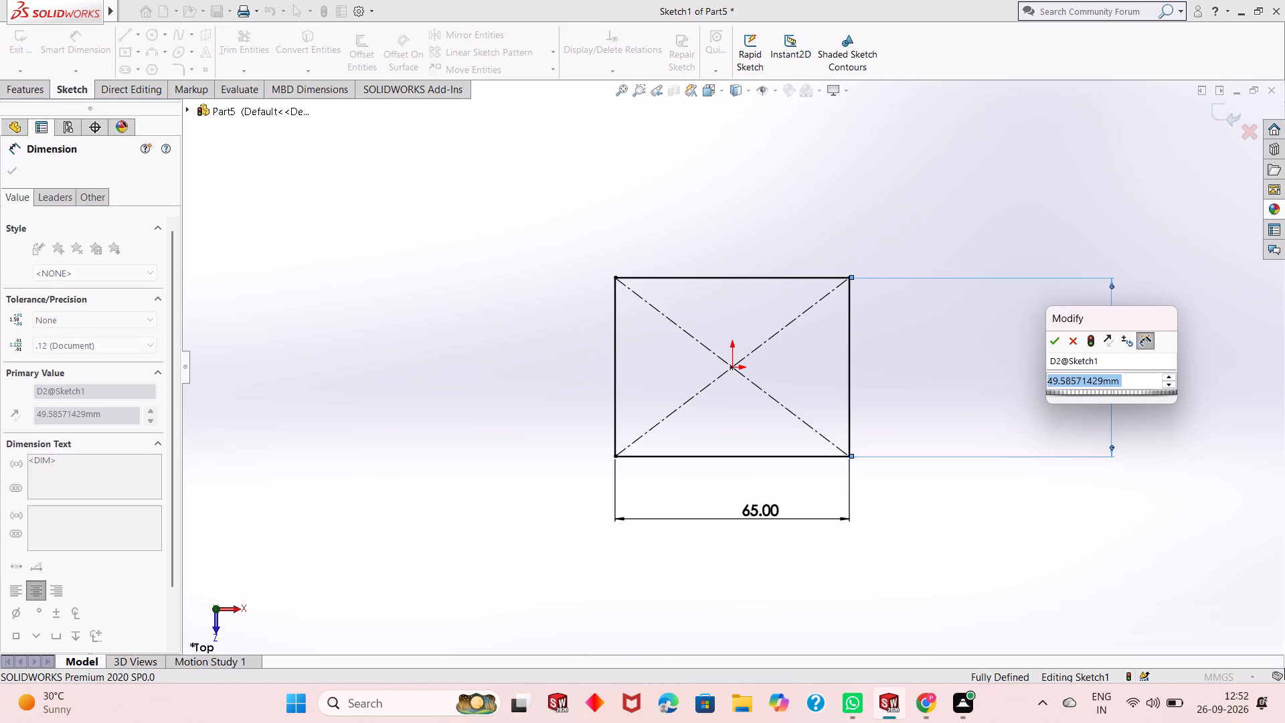
{"action": "type", "text": "48"}
{"action": "key", "text": "Return"}
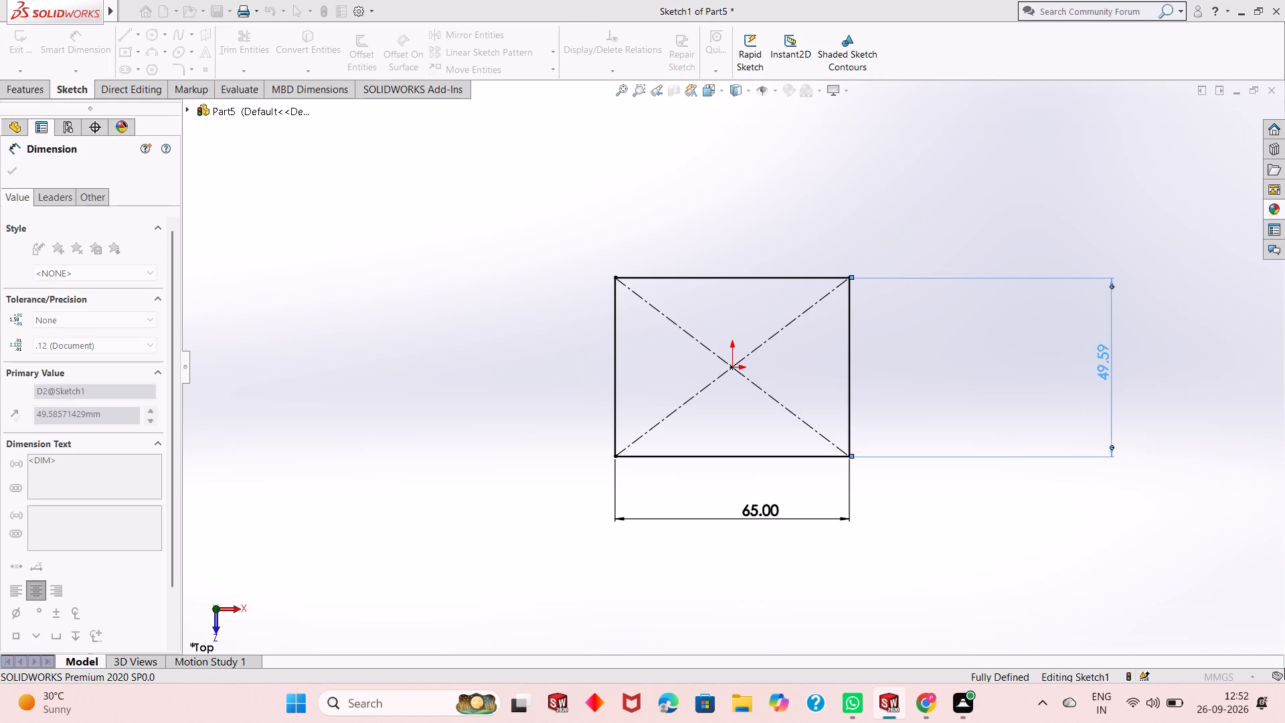
{"action": "scroll", "coordinate": [776, 364], "scroll_direction": "up", "scroll_amount": 2}
{"action": "scroll", "coordinate": [831, 376], "scroll_direction": "down", "scroll_amount": 1}
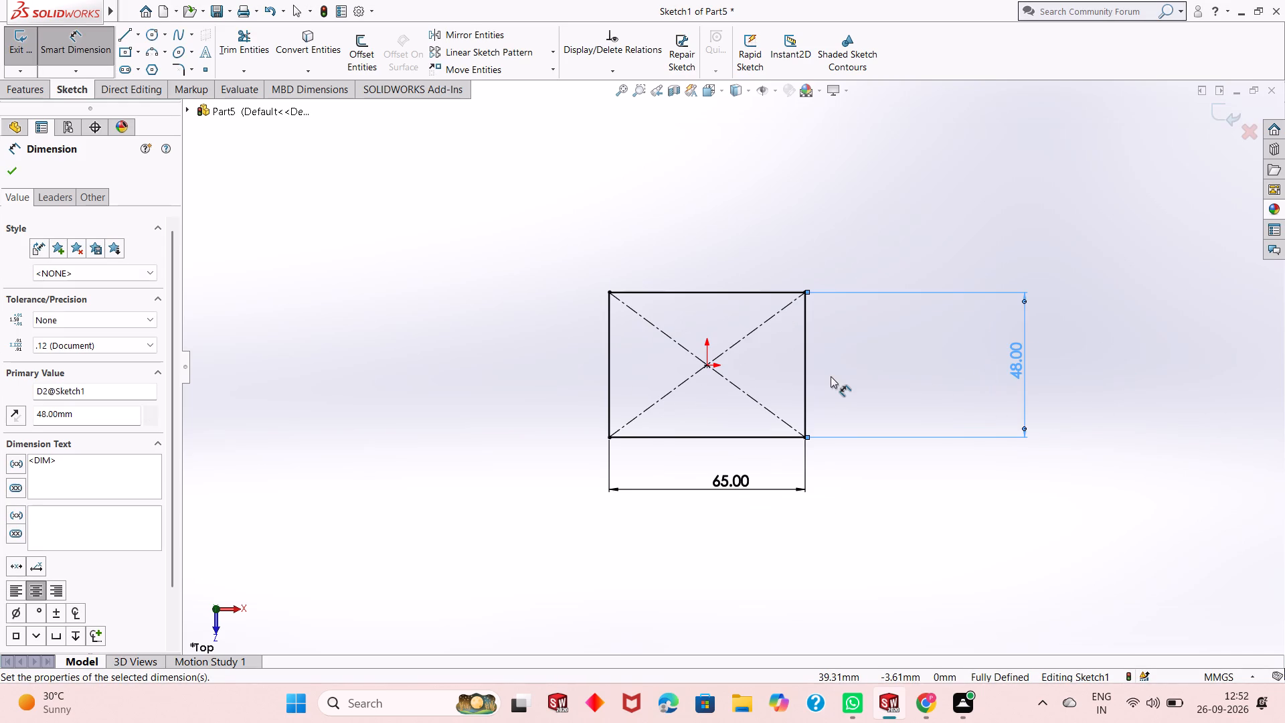
{"action": "right_click", "coordinate": [415, 269]}
{"action": "left_click", "coordinate": [452, 311]}
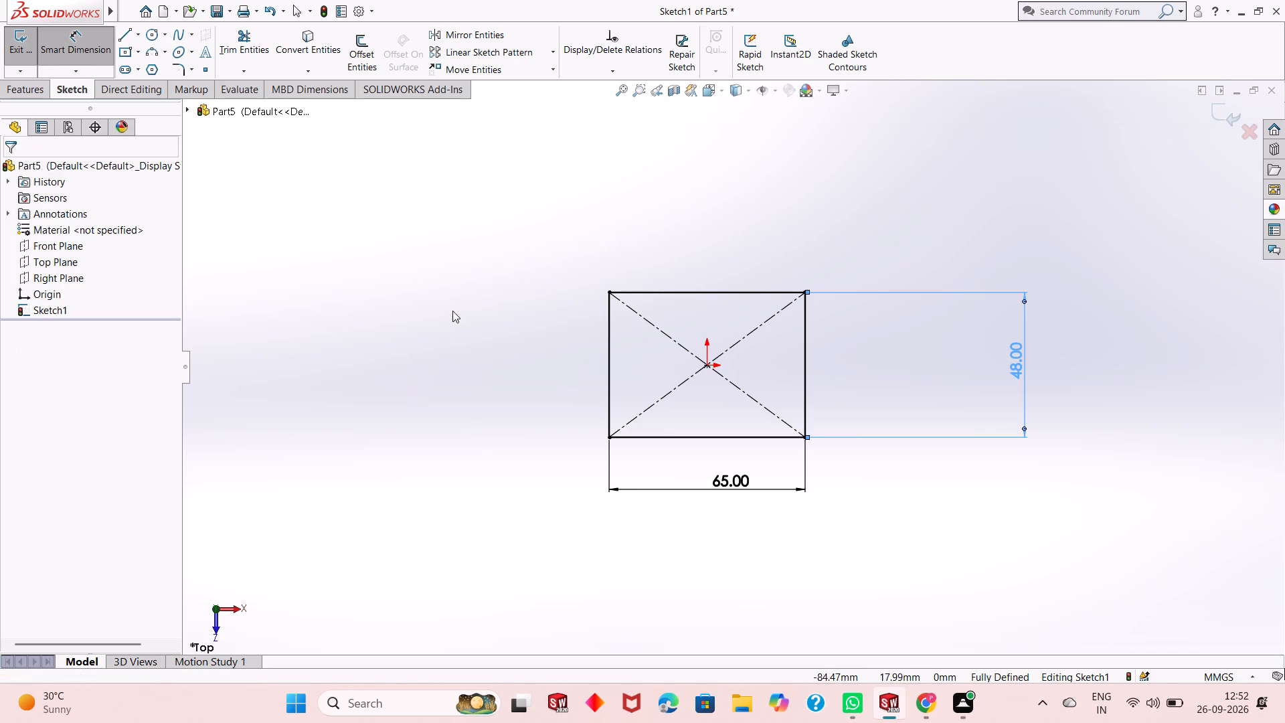
Extrude the rectangle upward as a blind boss with a depth of 12 mm.
{"action": "left_click", "coordinate": [29, 83]}
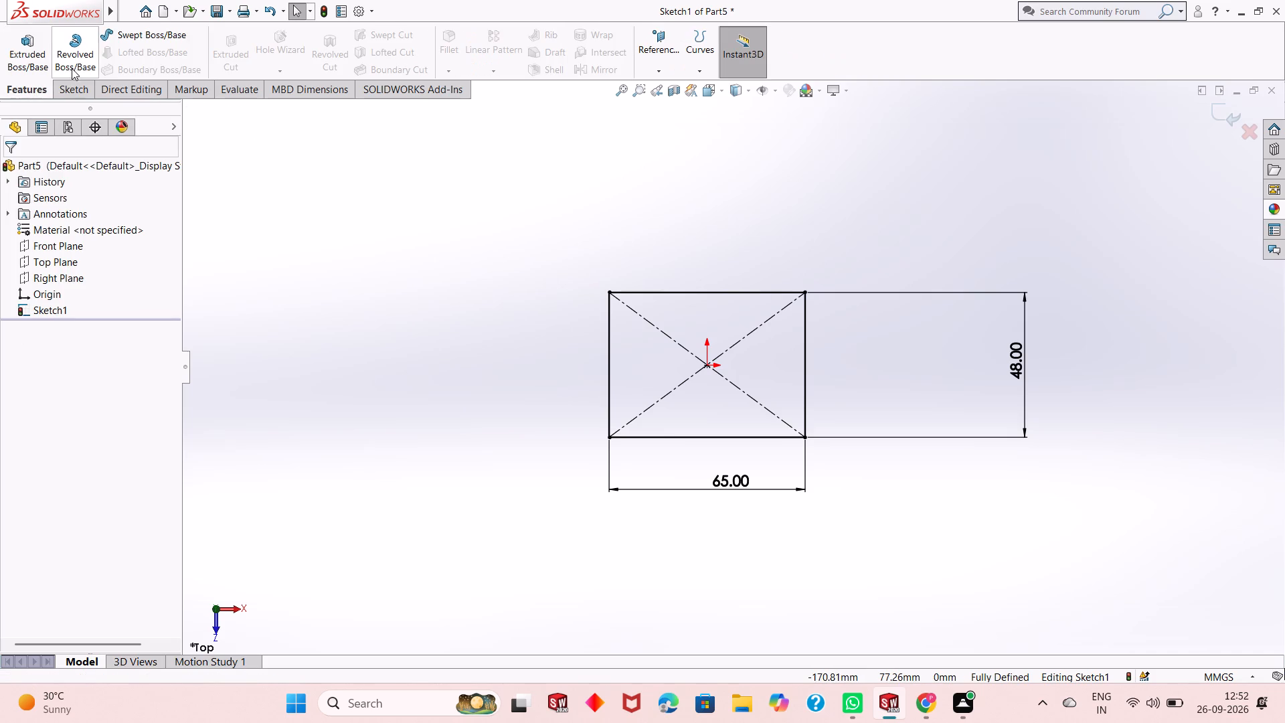
{"action": "left_click", "coordinate": [17, 54]}
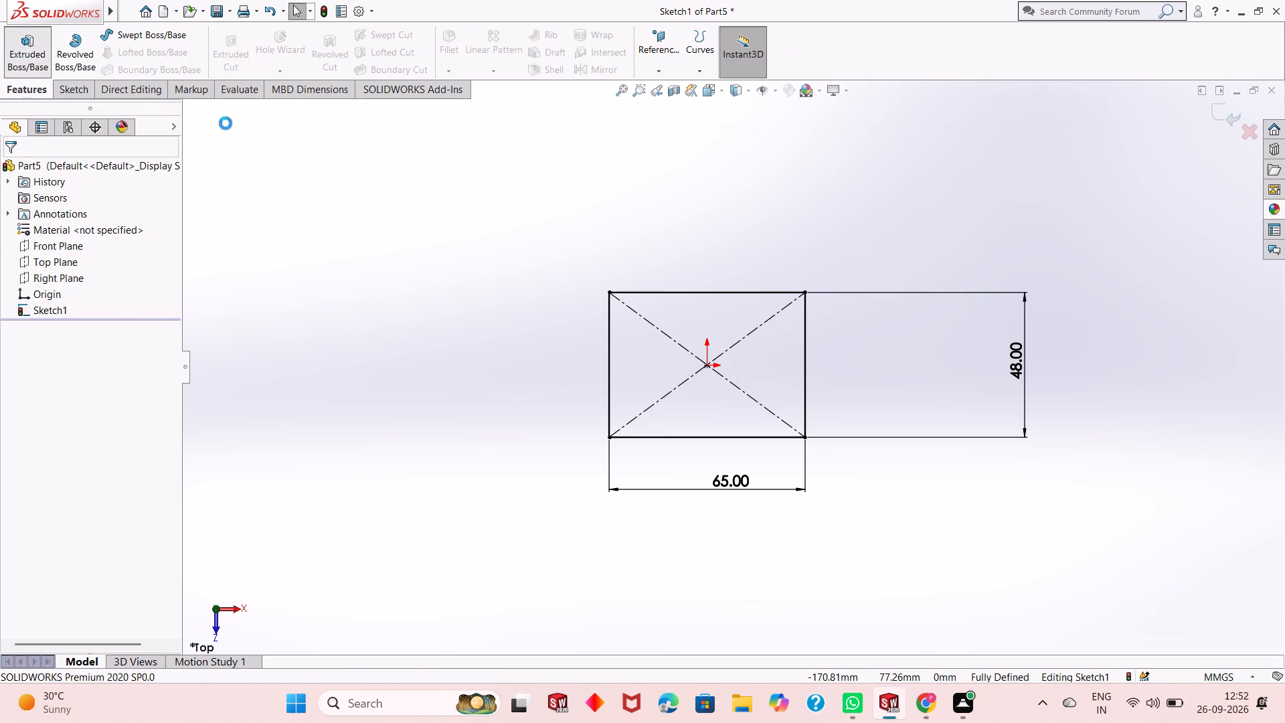
{"action": "scroll", "coordinate": [570, 211], "scroll_direction": "up", "scroll_amount": 1}
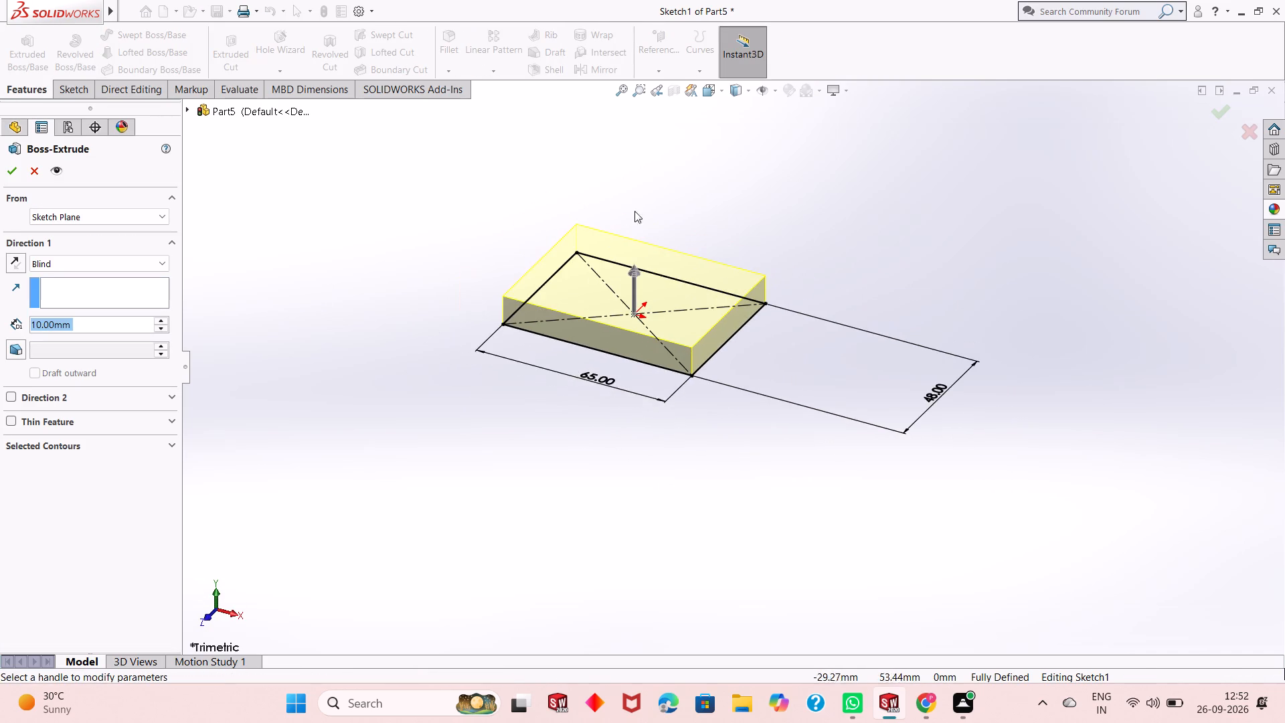
{"action": "scroll", "coordinate": [635, 211], "scroll_direction": "down", "scroll_amount": 2}
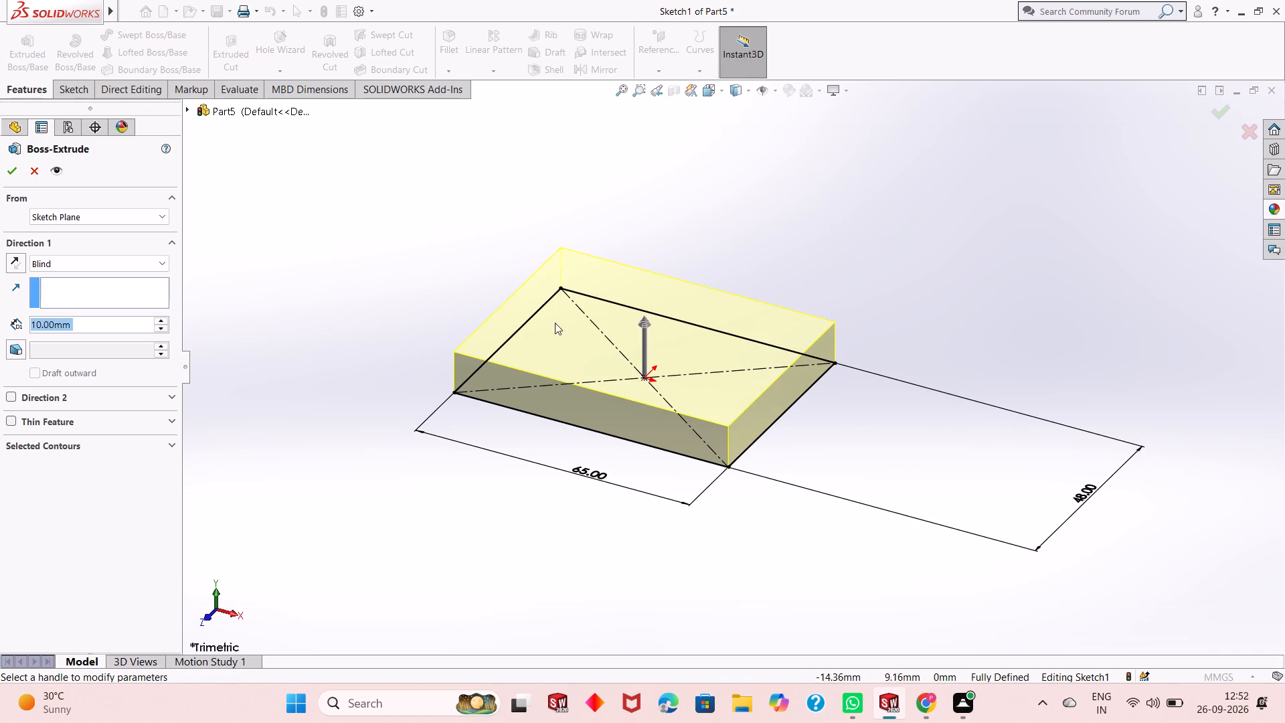
{"action": "type", "text": "12"}
{"action": "key", "text": "Return"}
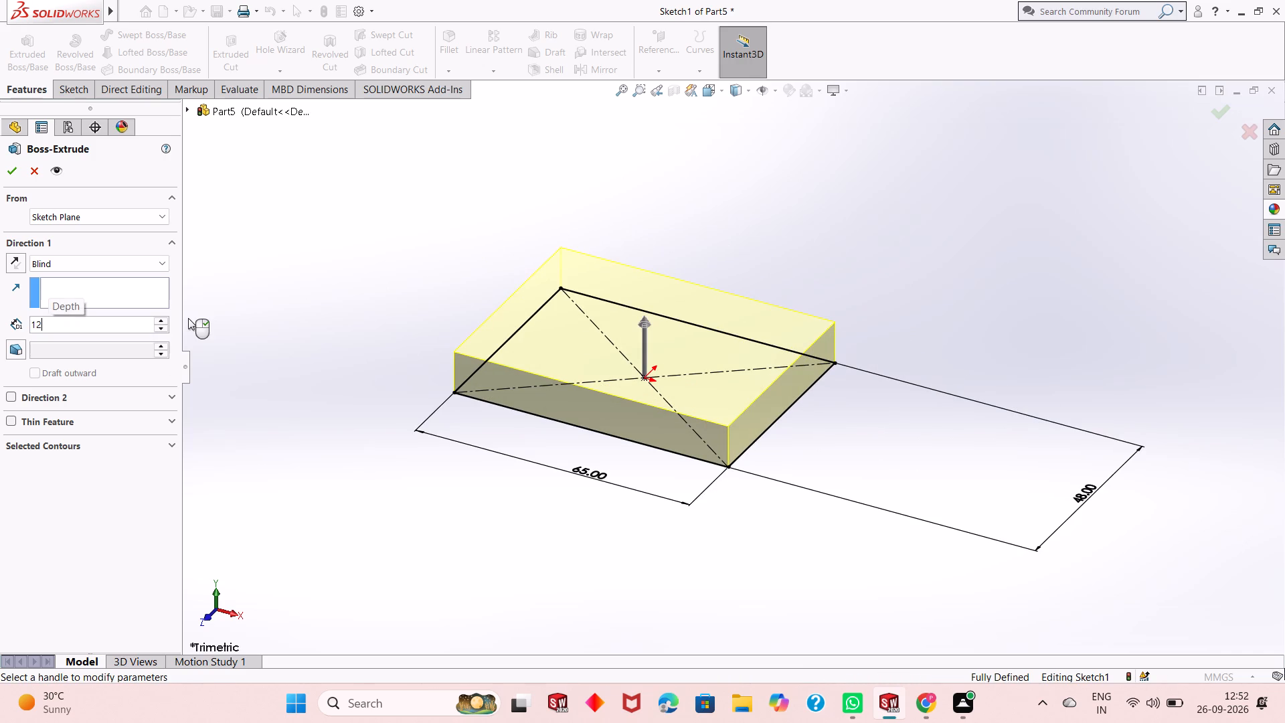
{"action": "left_click", "coordinate": [11, 171]}
{"action": "left_click", "coordinate": [295, 268]}
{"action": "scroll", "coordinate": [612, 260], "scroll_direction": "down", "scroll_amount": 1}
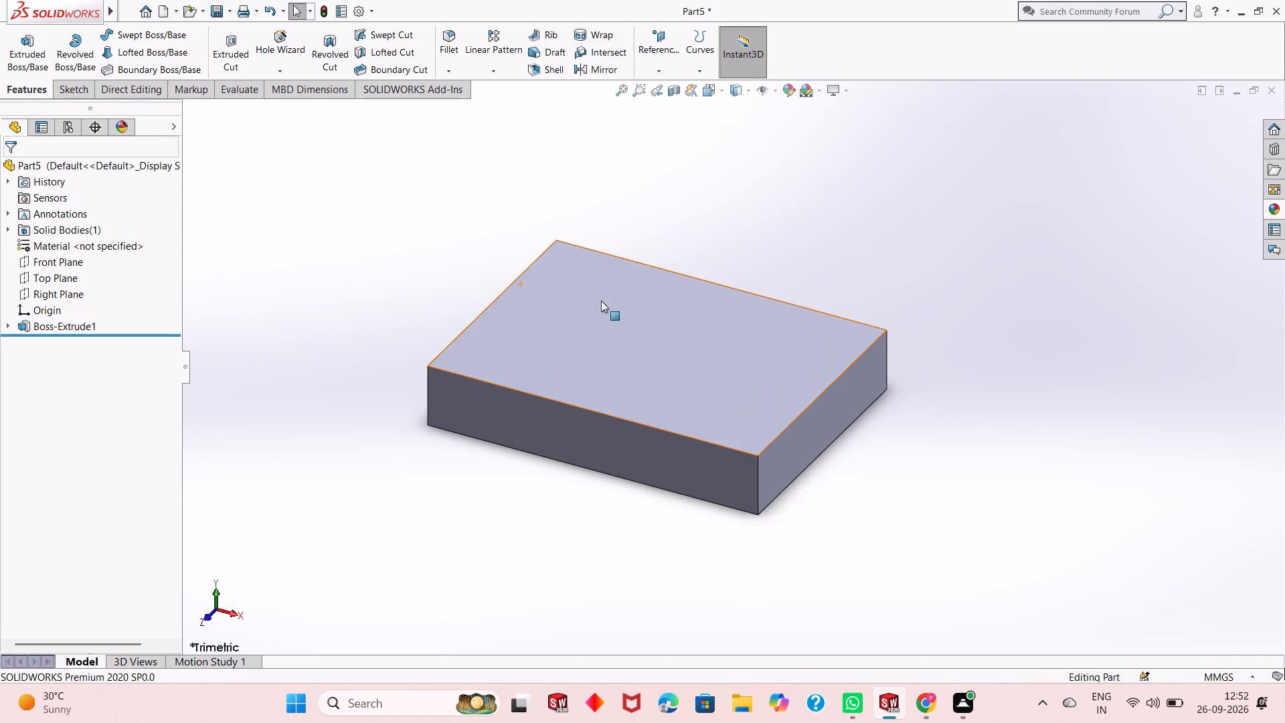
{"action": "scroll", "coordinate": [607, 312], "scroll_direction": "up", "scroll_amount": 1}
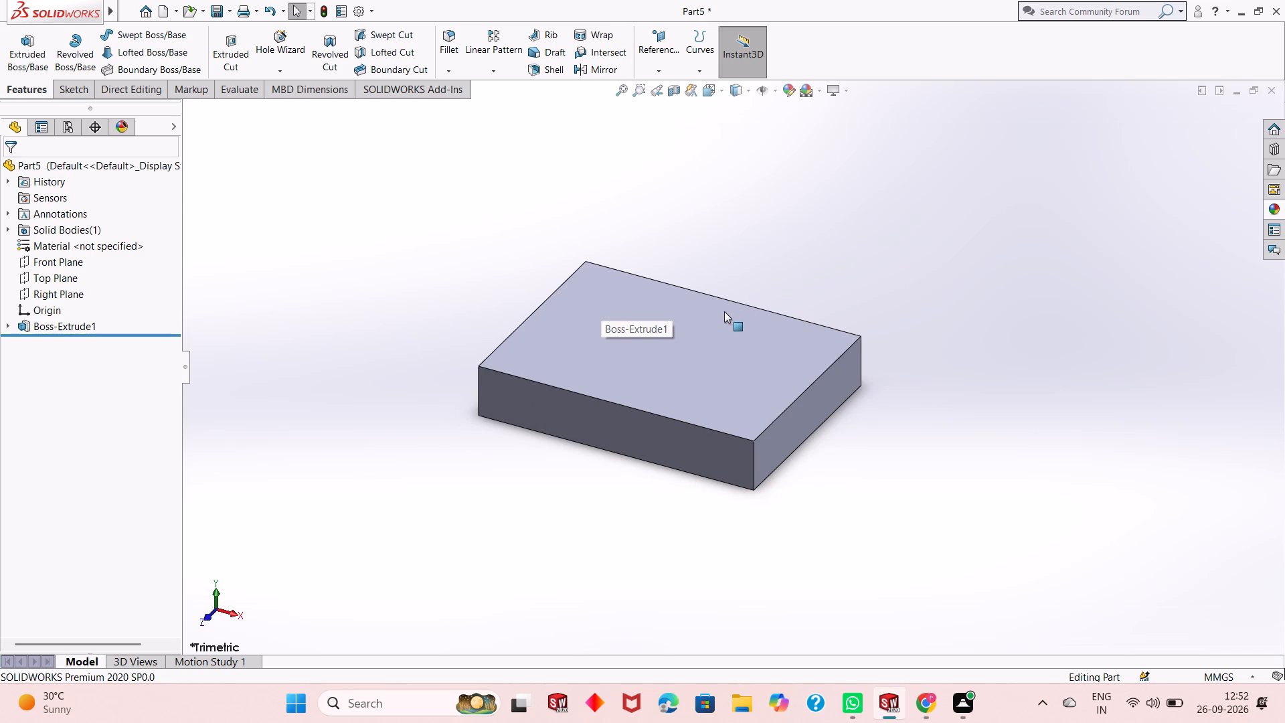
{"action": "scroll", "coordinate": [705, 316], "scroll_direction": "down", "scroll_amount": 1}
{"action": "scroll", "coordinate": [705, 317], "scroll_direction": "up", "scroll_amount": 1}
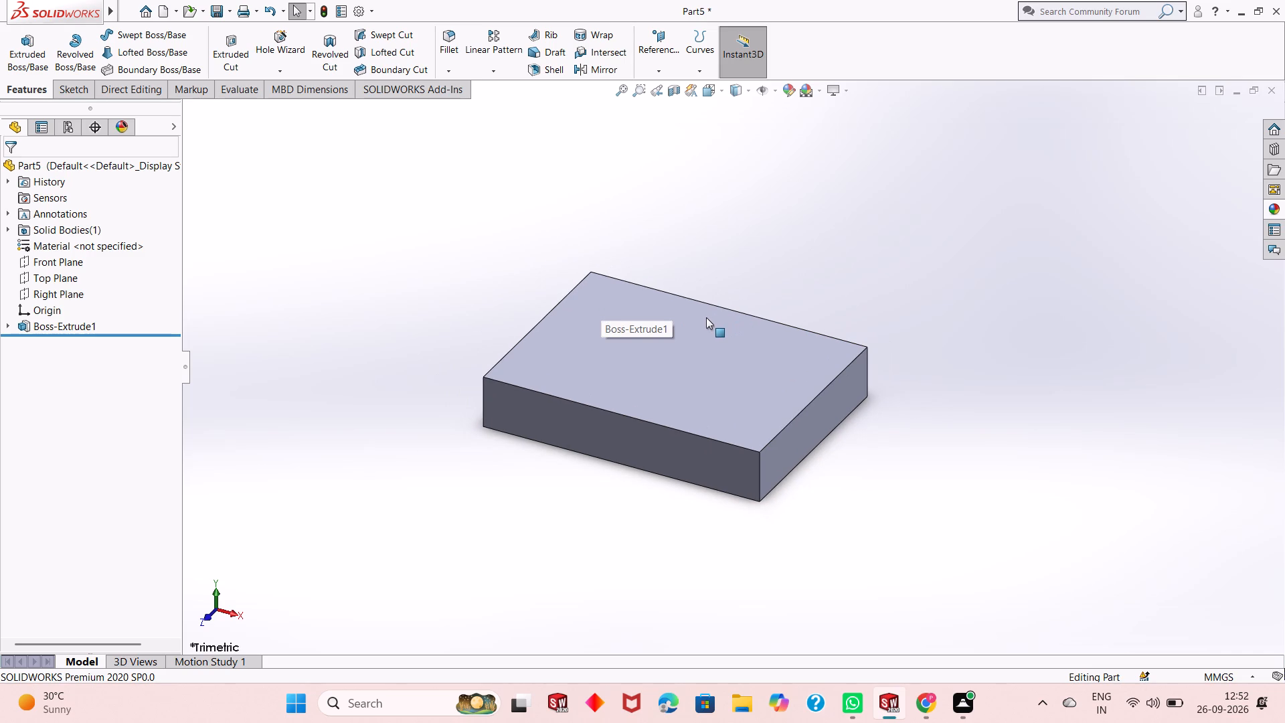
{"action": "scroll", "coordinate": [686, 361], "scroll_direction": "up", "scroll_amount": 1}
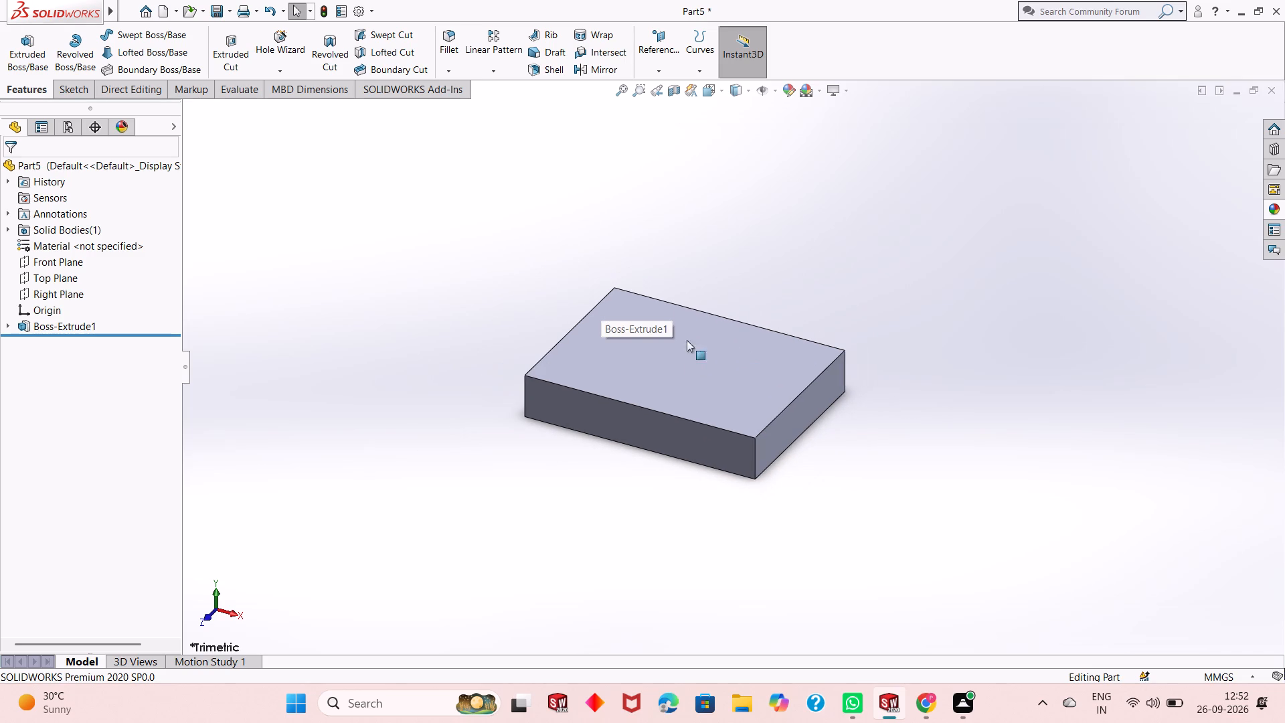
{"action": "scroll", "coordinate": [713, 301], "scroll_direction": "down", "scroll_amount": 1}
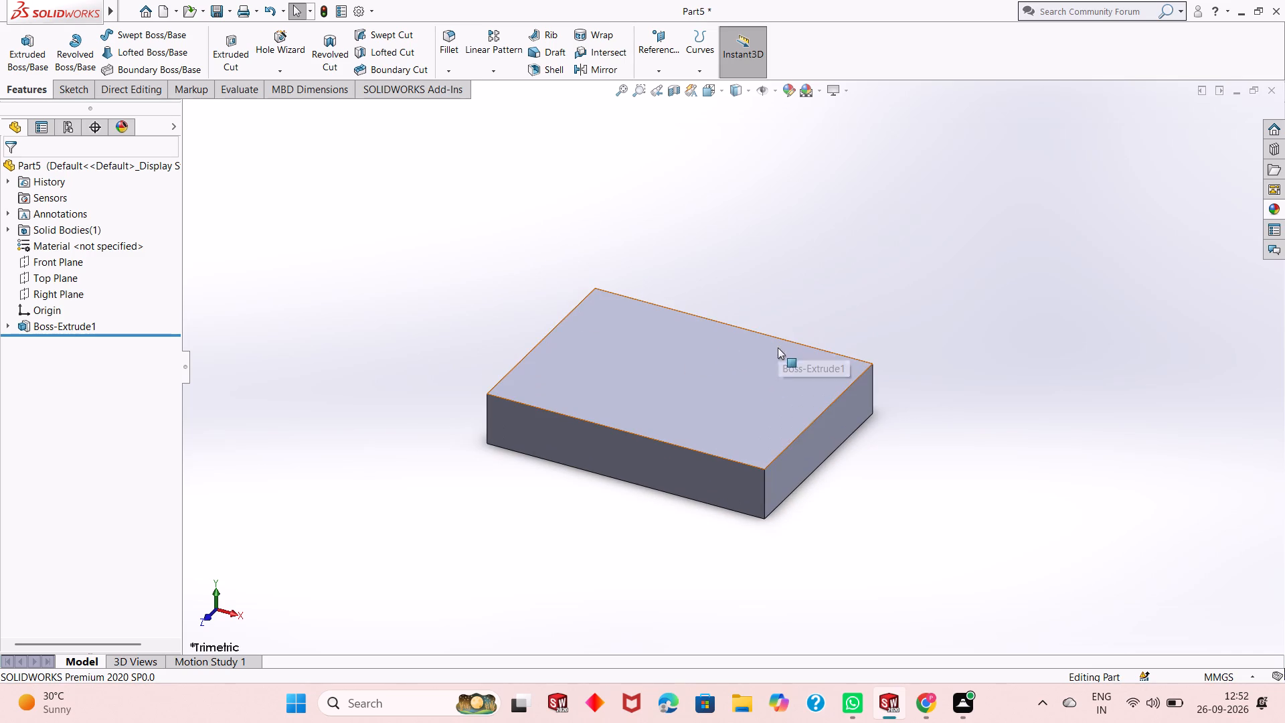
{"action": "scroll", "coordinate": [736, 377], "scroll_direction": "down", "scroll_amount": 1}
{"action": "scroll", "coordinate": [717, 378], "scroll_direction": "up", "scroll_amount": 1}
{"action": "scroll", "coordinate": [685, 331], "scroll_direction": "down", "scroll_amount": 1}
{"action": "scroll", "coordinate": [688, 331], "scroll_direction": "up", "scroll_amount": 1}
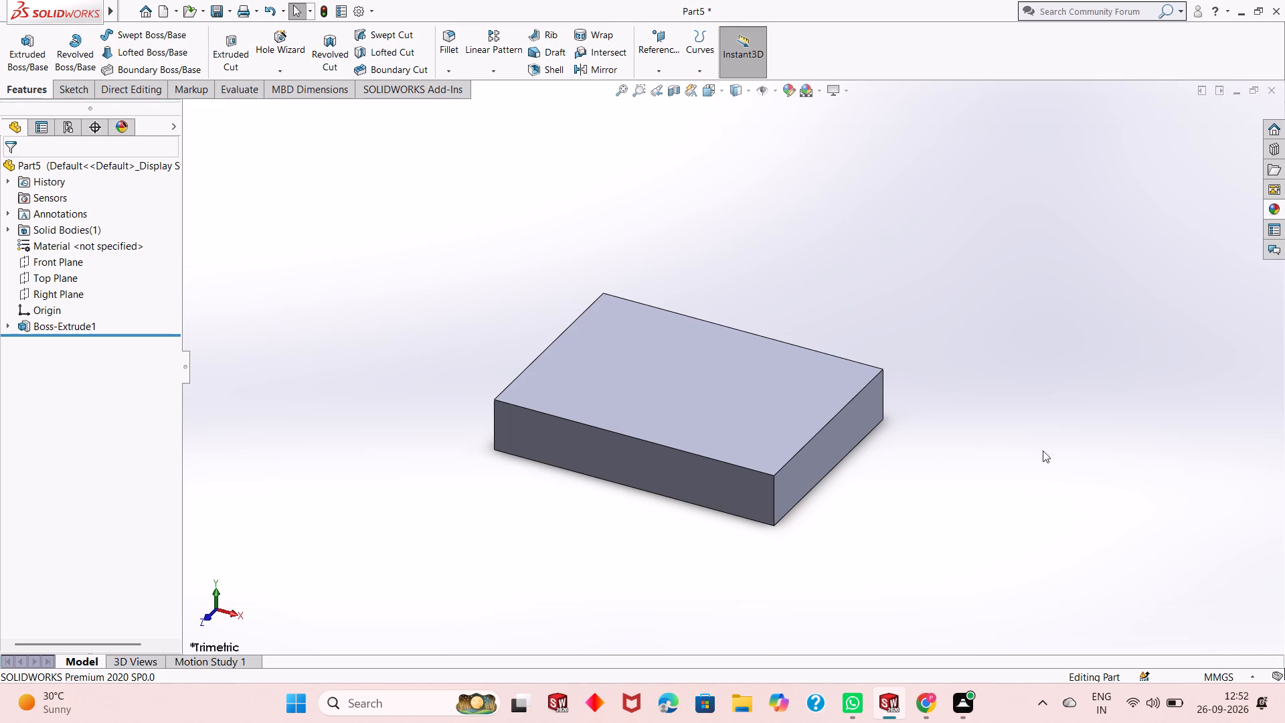
Open a new sketch on the block's rear 65 x 12 mm face and orient the view normal to it.
{"action": "middle_click_drag", "start_coordinate": [855, 487], "coordinate": [847, 452]}
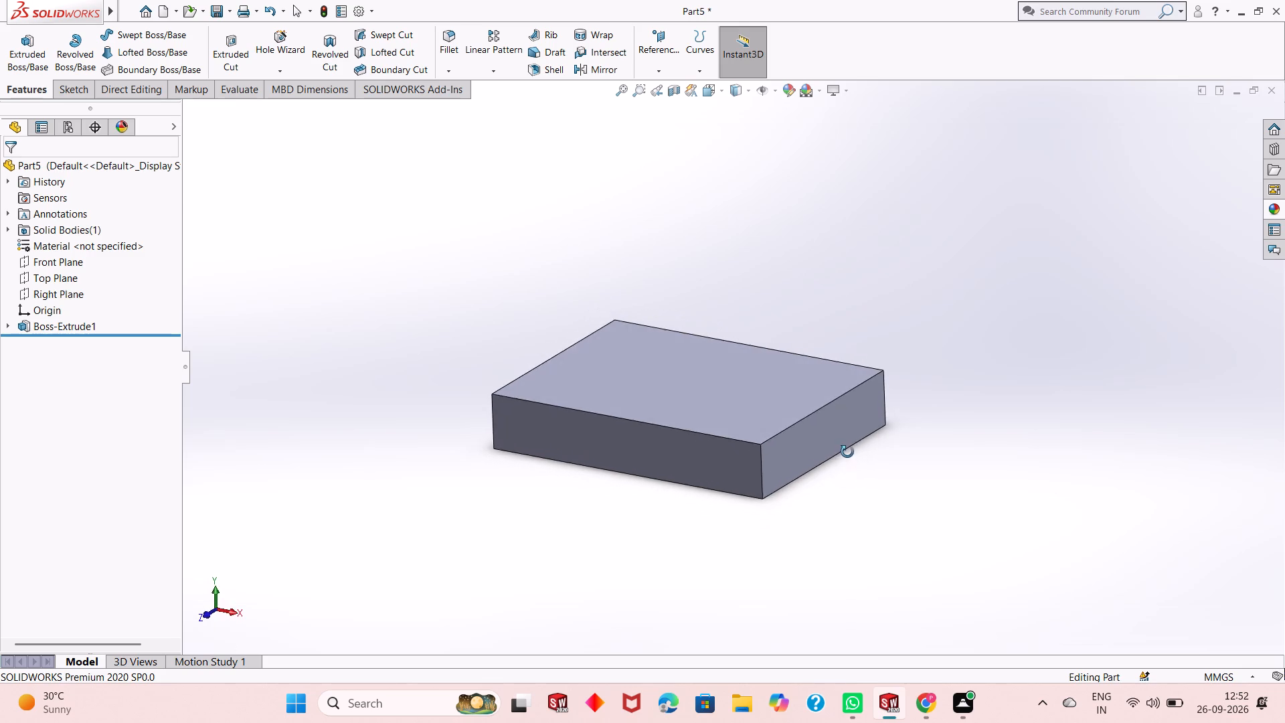
{"action": "middle_click_drag", "start_coordinate": [847, 452], "coordinate": [630, 489]}
{"action": "left_click", "coordinate": [691, 421]}
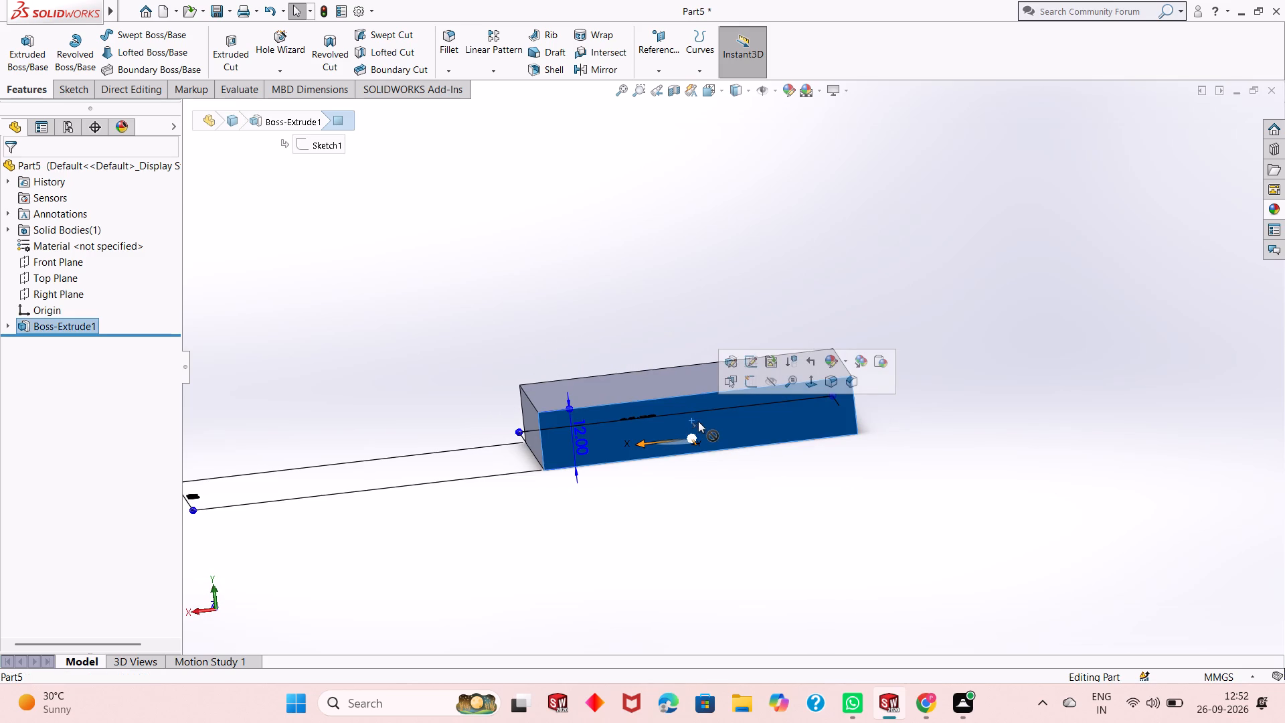
{"action": "left_click", "coordinate": [751, 382]}
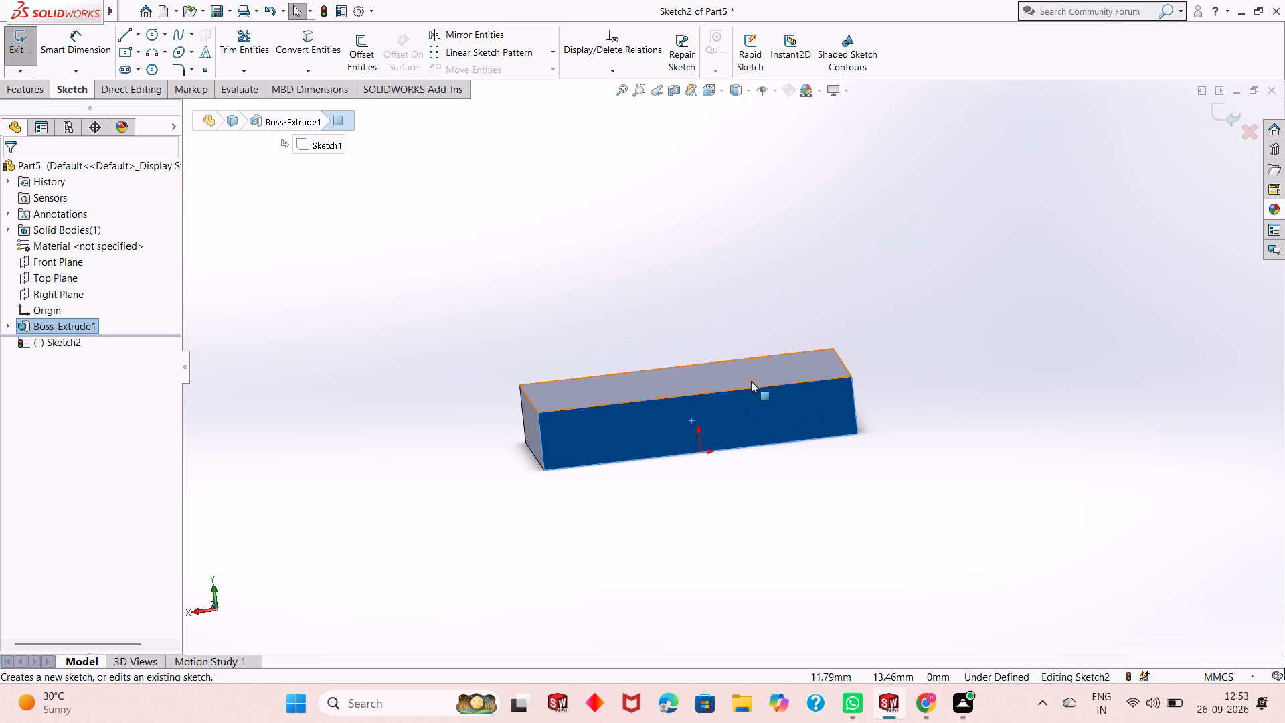
{"action": "key", "text": "ctrl+8"}
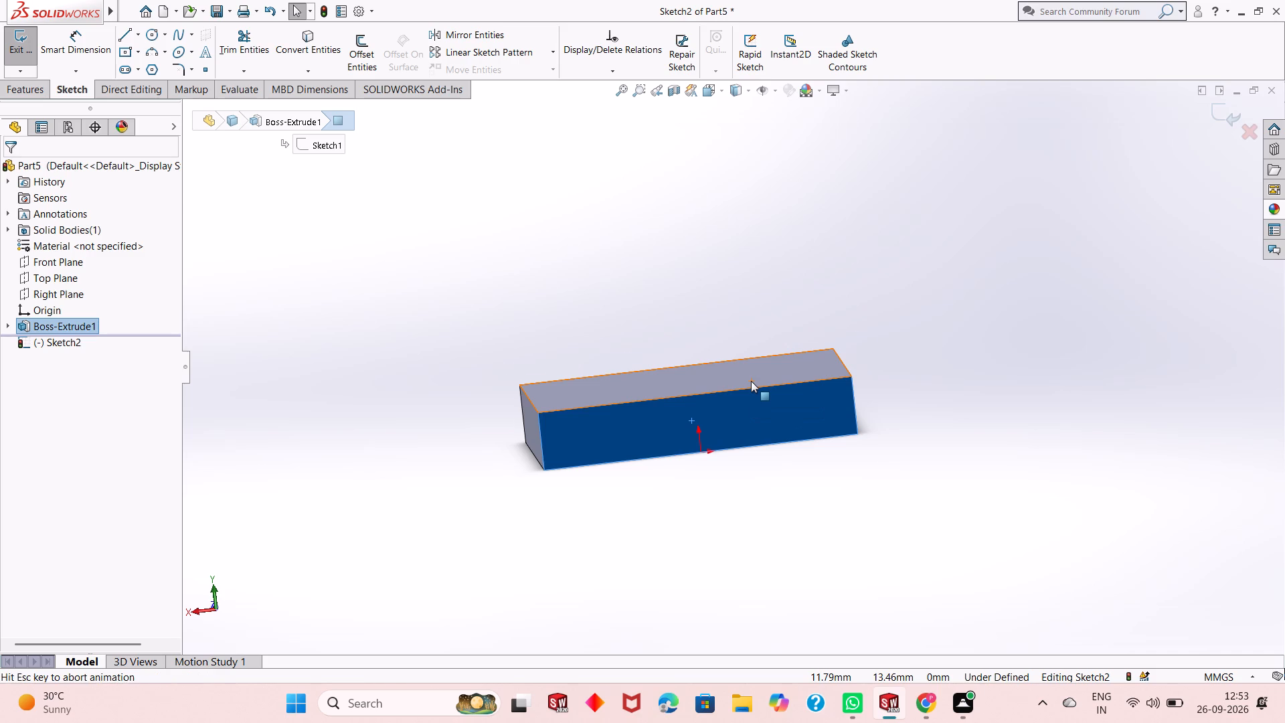
{"action": "key", "text": "Escape"}
Draw a 70 mm vertical line up from the block's top corner on the -X side, continuing with a 110 mm horizontal line toward +X.
{"action": "scroll", "coordinate": [726, 555], "scroll_direction": "up", "scroll_amount": 3}
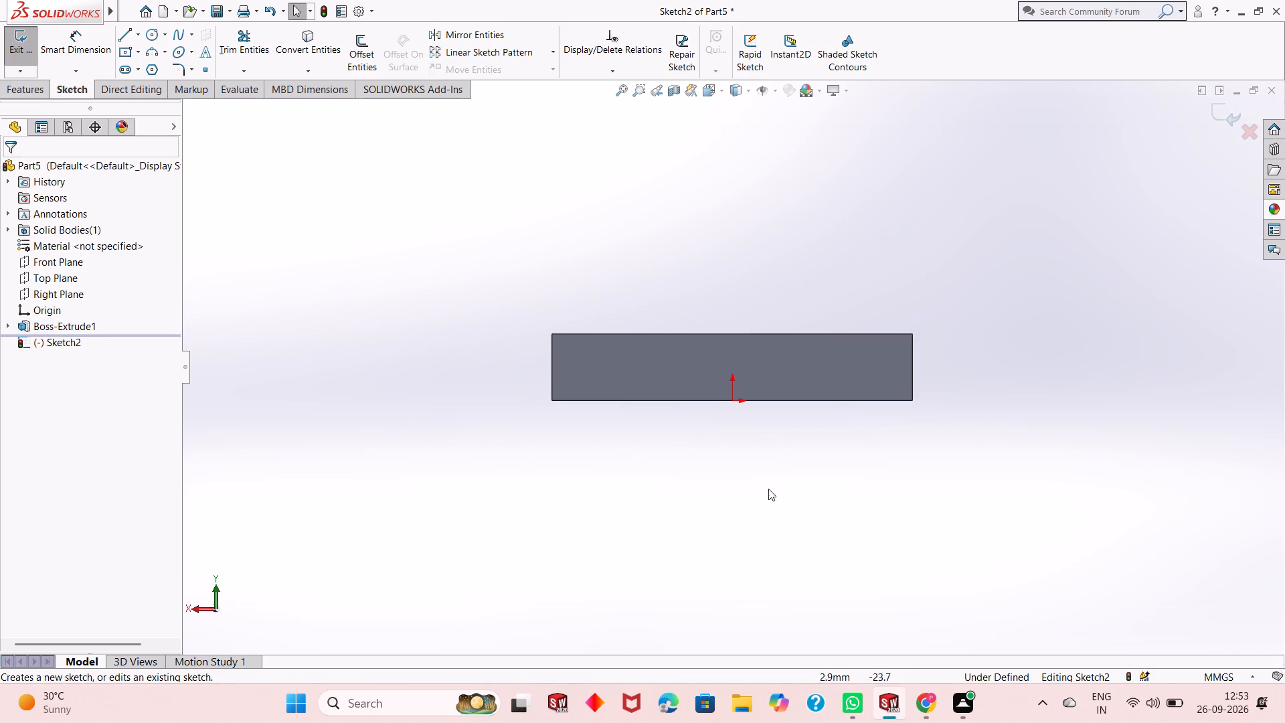
{"action": "scroll", "coordinate": [842, 297], "scroll_direction": "down", "scroll_amount": 1}
{"action": "scroll", "coordinate": [802, 448], "scroll_direction": "up", "scroll_amount": 3}
{"action": "scroll", "coordinate": [772, 212], "scroll_direction": "down", "scroll_amount": 2}
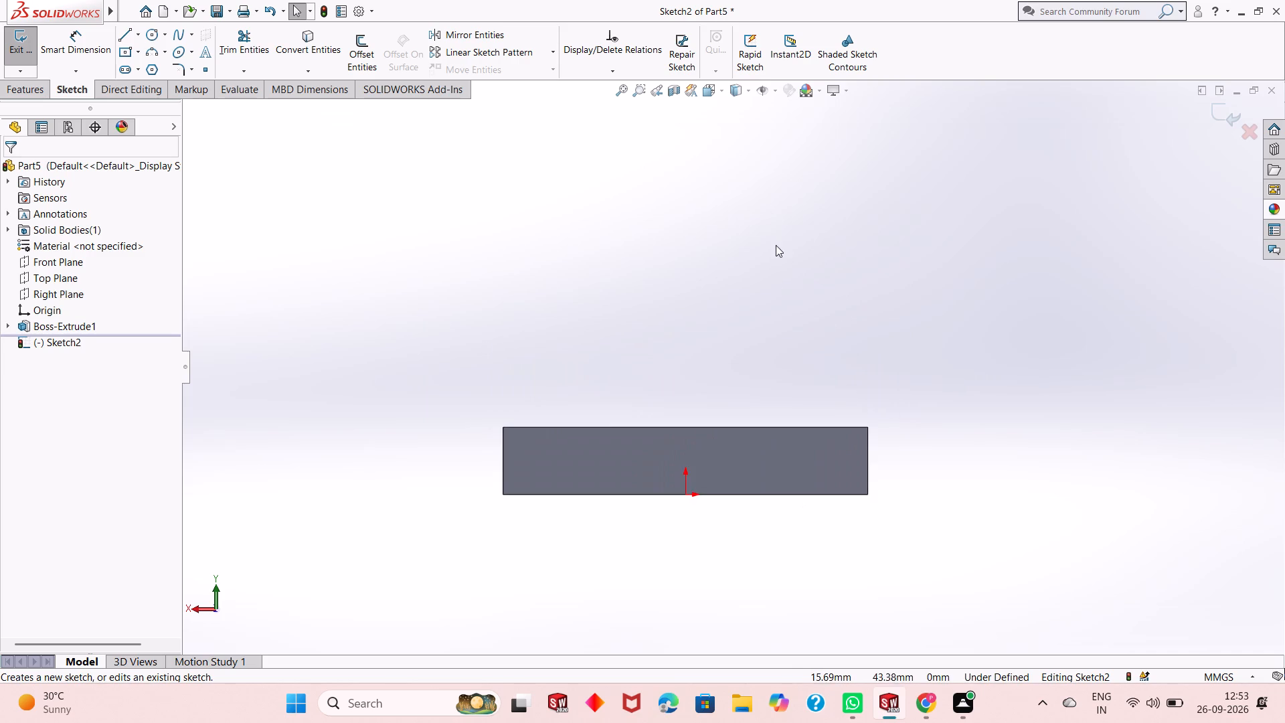
{"action": "scroll", "coordinate": [766, 272], "scroll_direction": "up", "scroll_amount": 1}
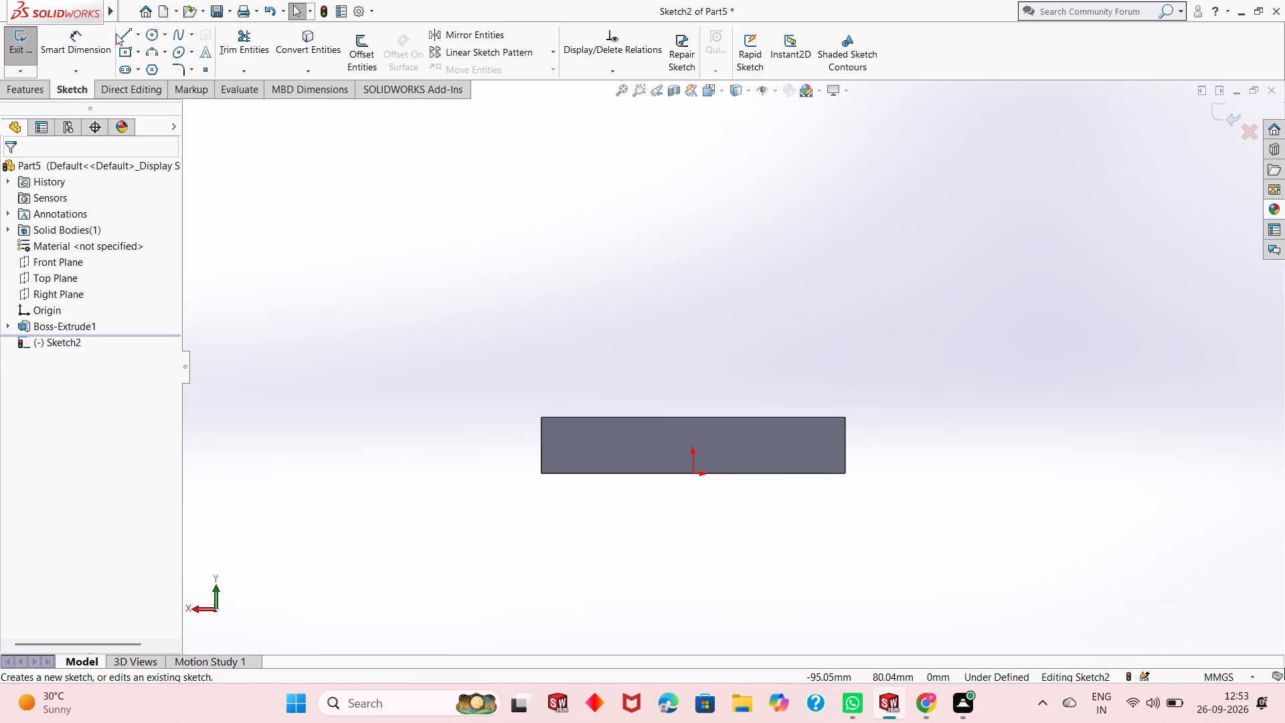
{"action": "left_click", "coordinate": [122, 35]}
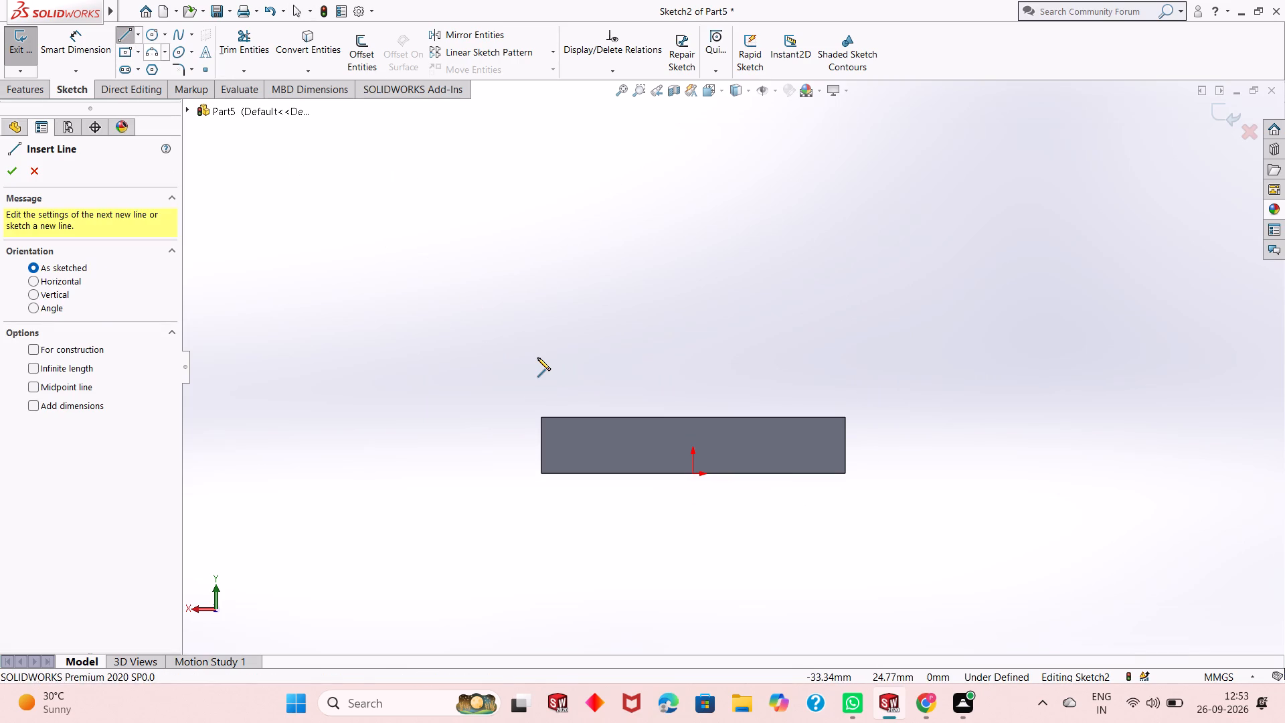
{"action": "left_click", "coordinate": [846, 416]}
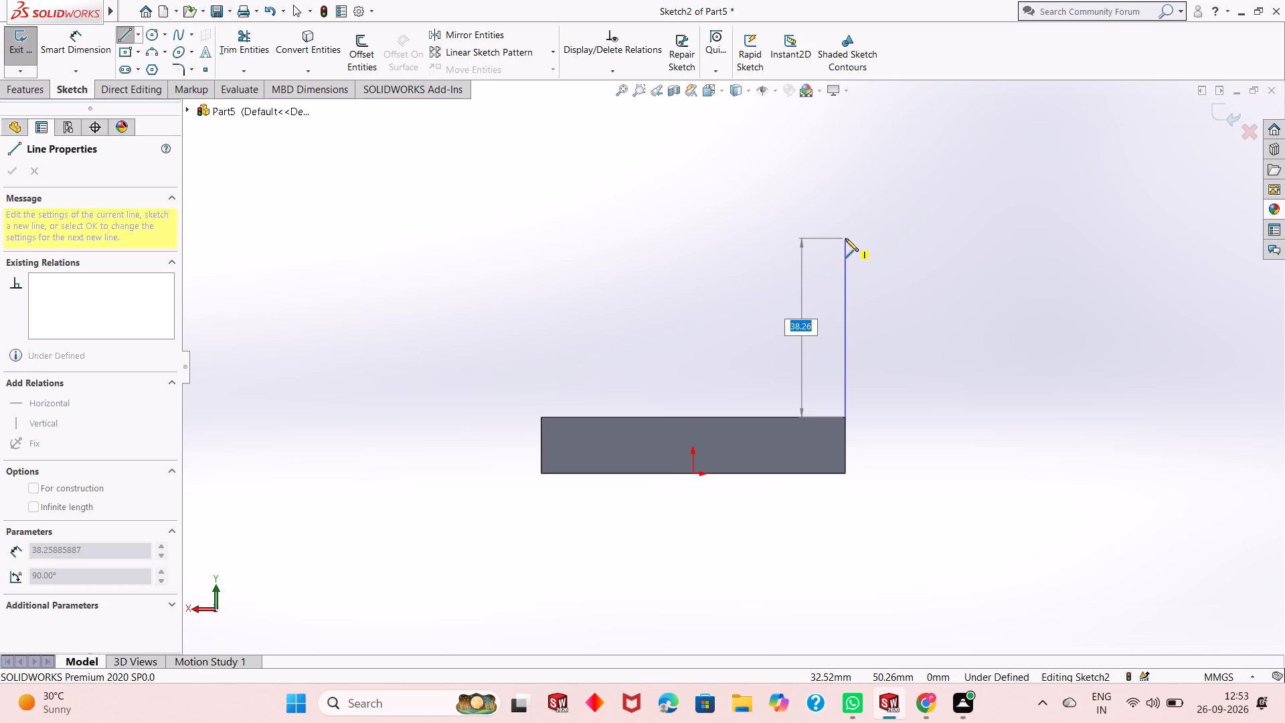
{"action": "type", "text": "70"}
{"action": "key", "text": "Return"}
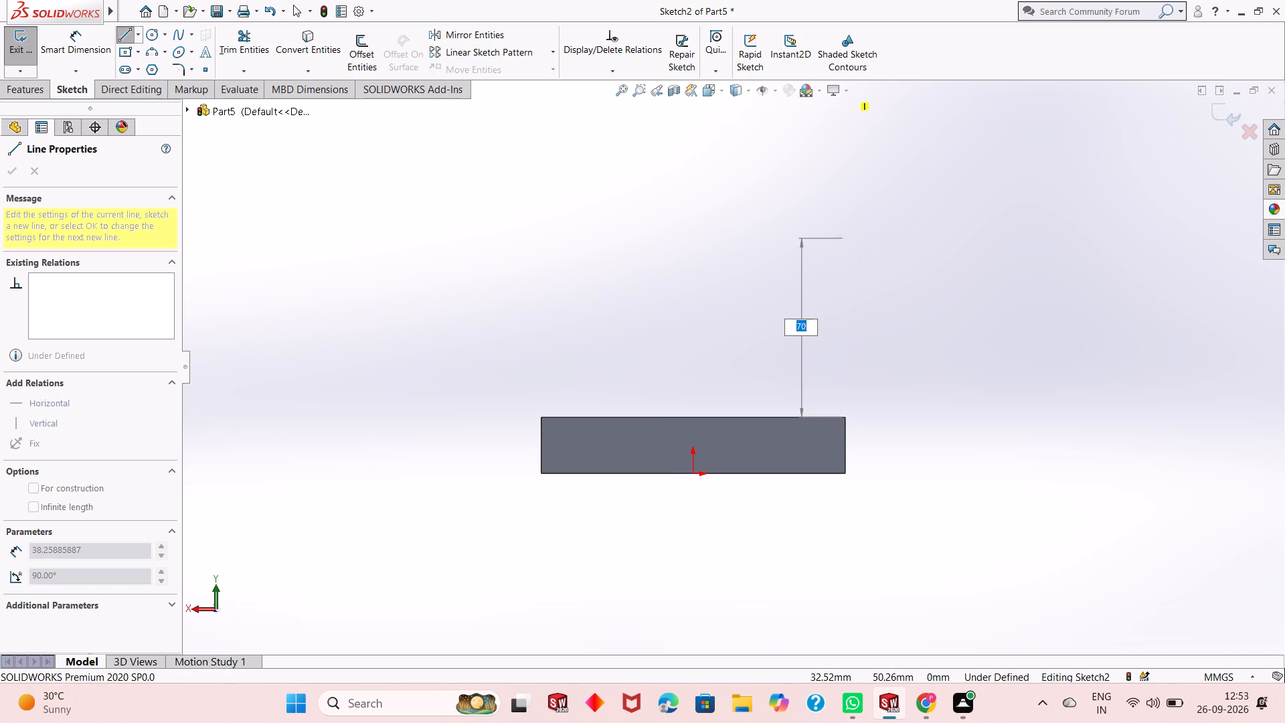
{"action": "scroll", "coordinate": [845, 238], "scroll_direction": "up", "scroll_amount": 3}
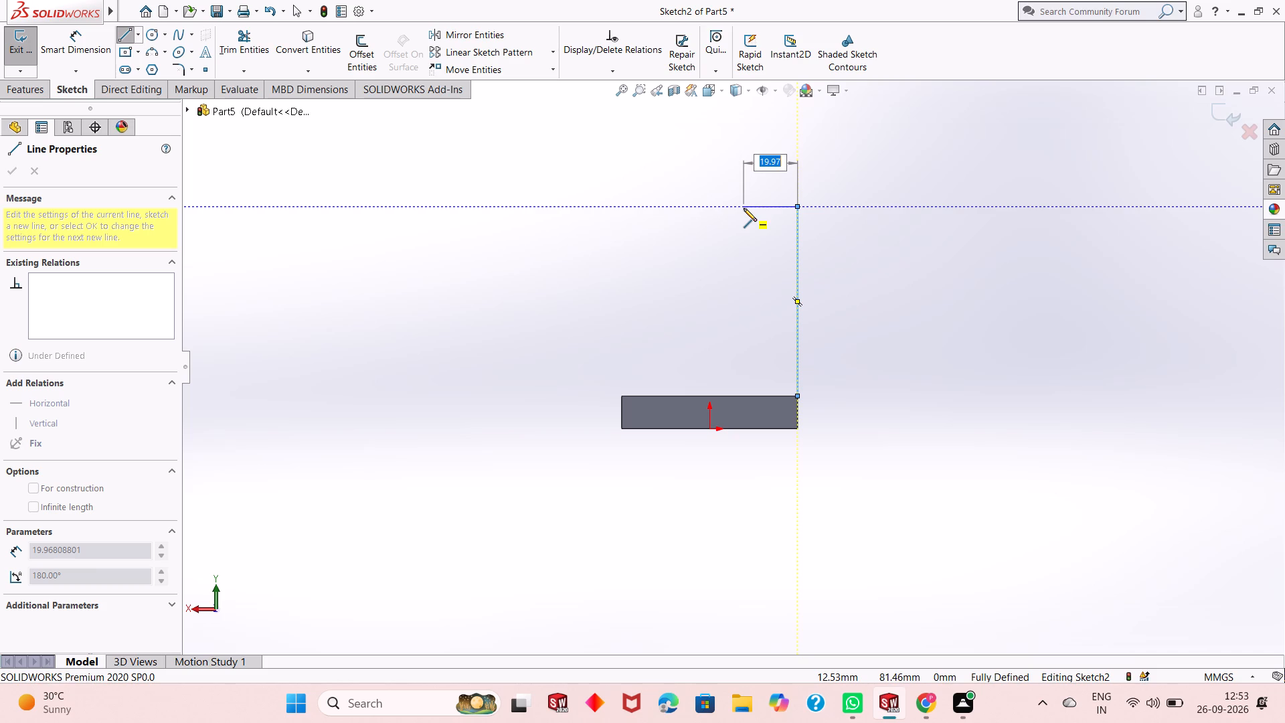
{"action": "type", "text": "110"}
{"action": "key", "text": "Return"}
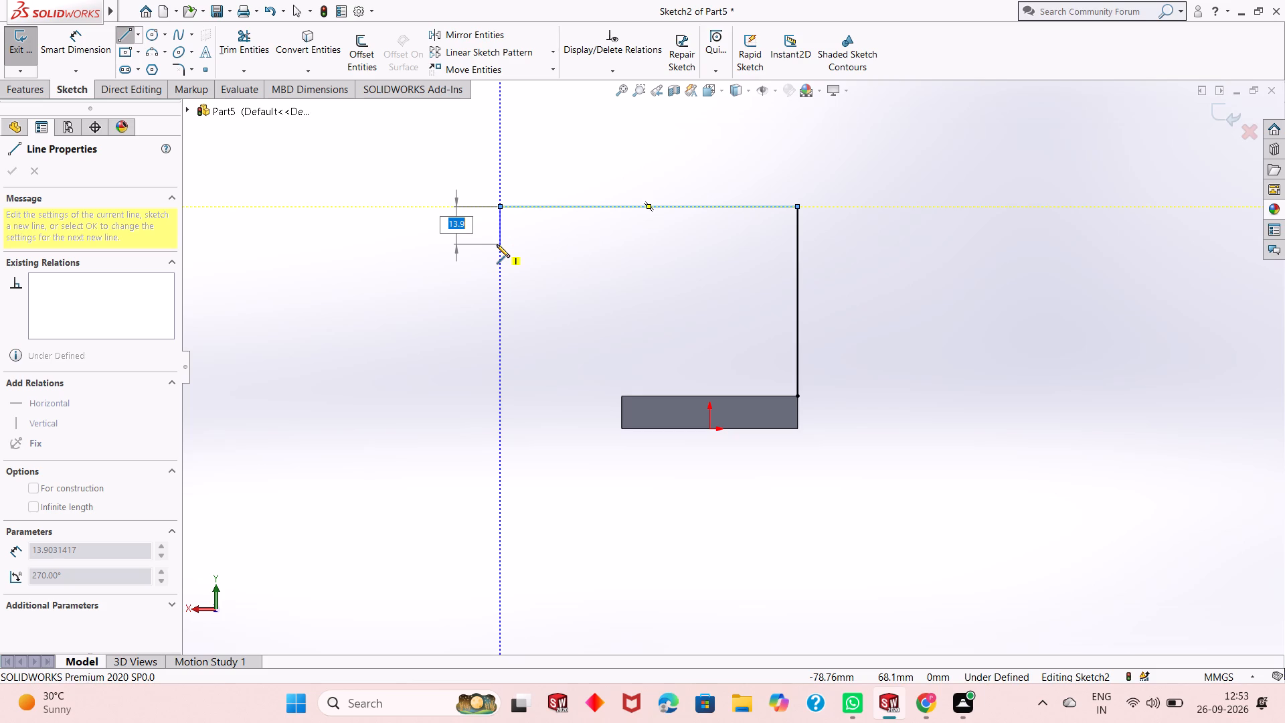
Continue the profile with a 27 mm vertical line downward and a 12 mm horizontal line back toward the block.
{"action": "type", "text": "27"}
{"action": "key", "text": "Return"}
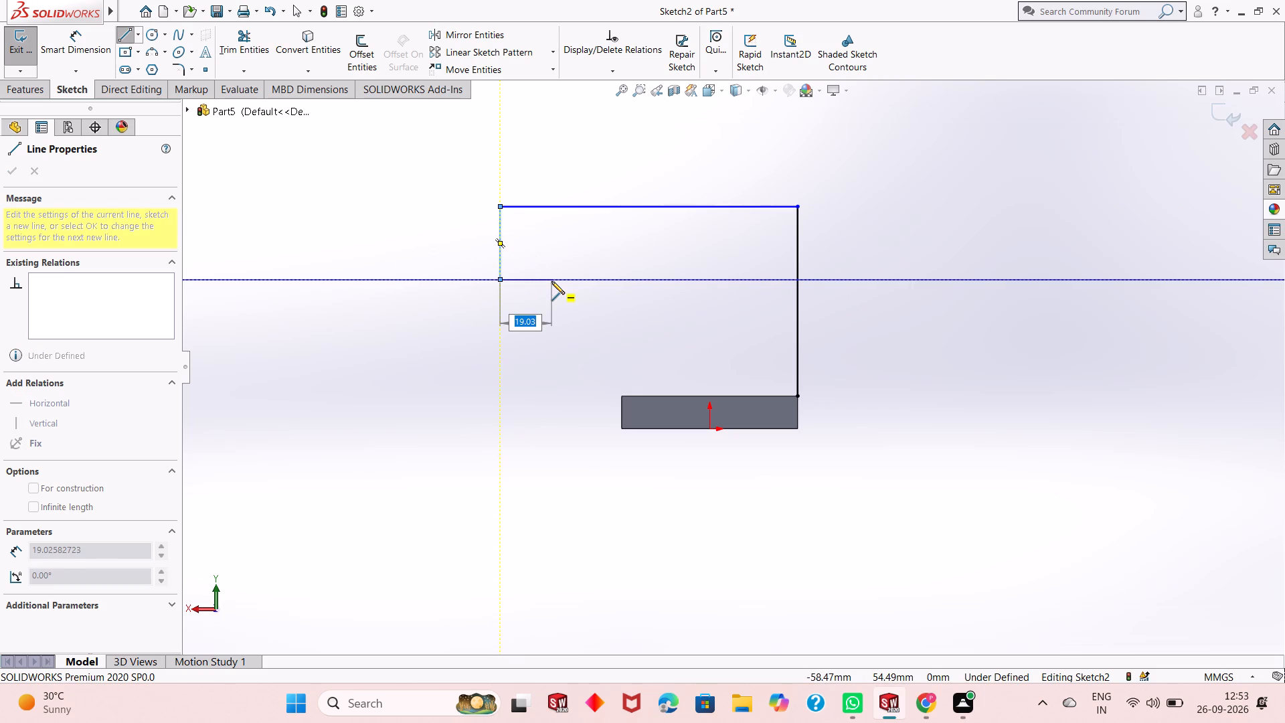
{"action": "type", "text": "12"}
{"action": "key", "text": "Return"}
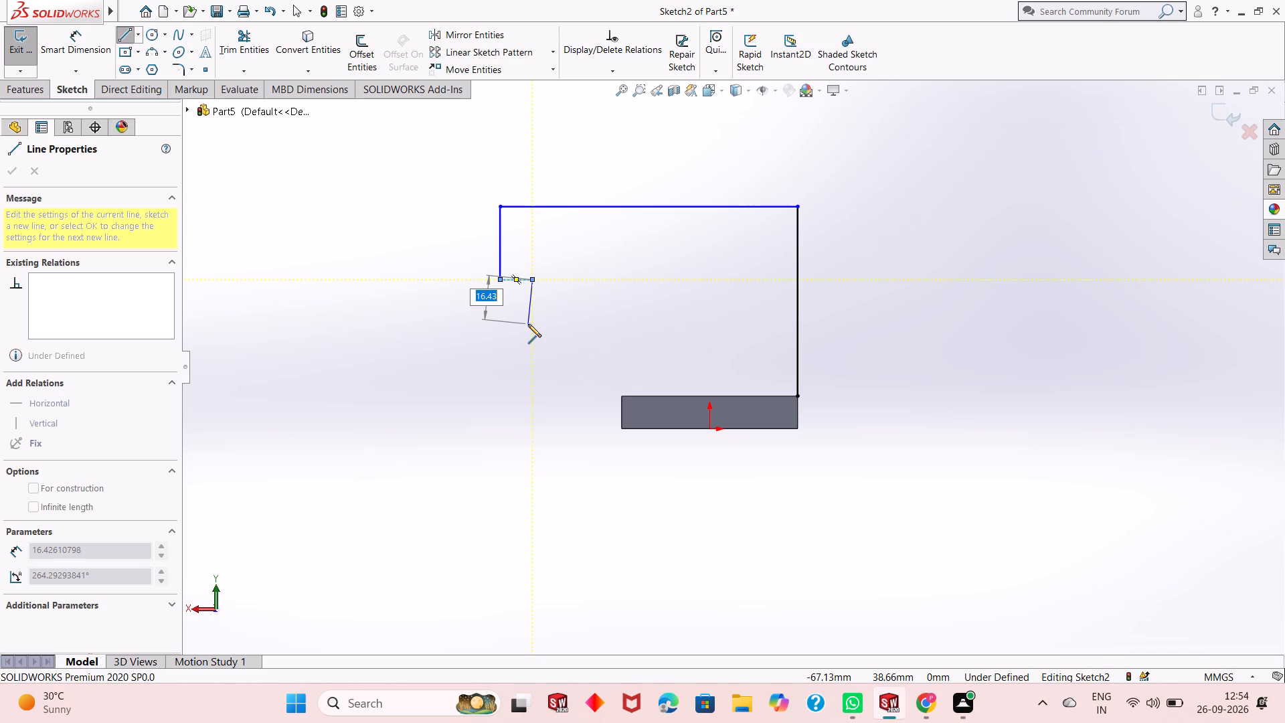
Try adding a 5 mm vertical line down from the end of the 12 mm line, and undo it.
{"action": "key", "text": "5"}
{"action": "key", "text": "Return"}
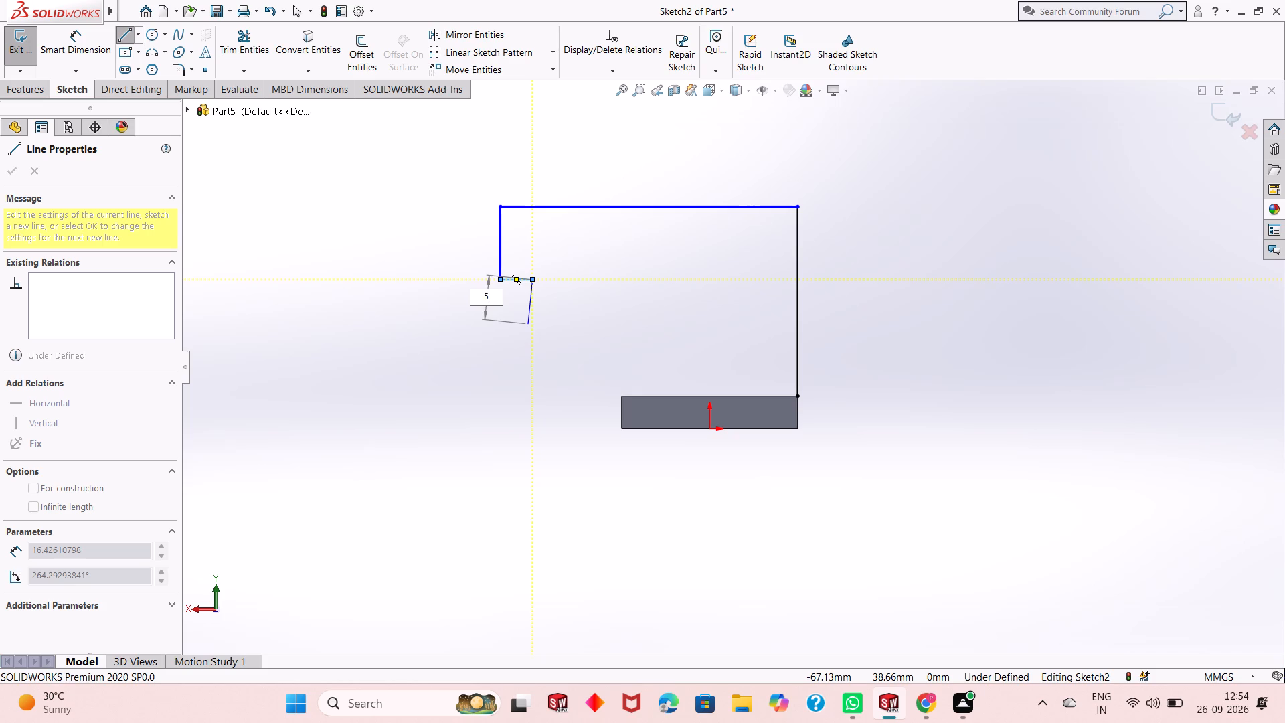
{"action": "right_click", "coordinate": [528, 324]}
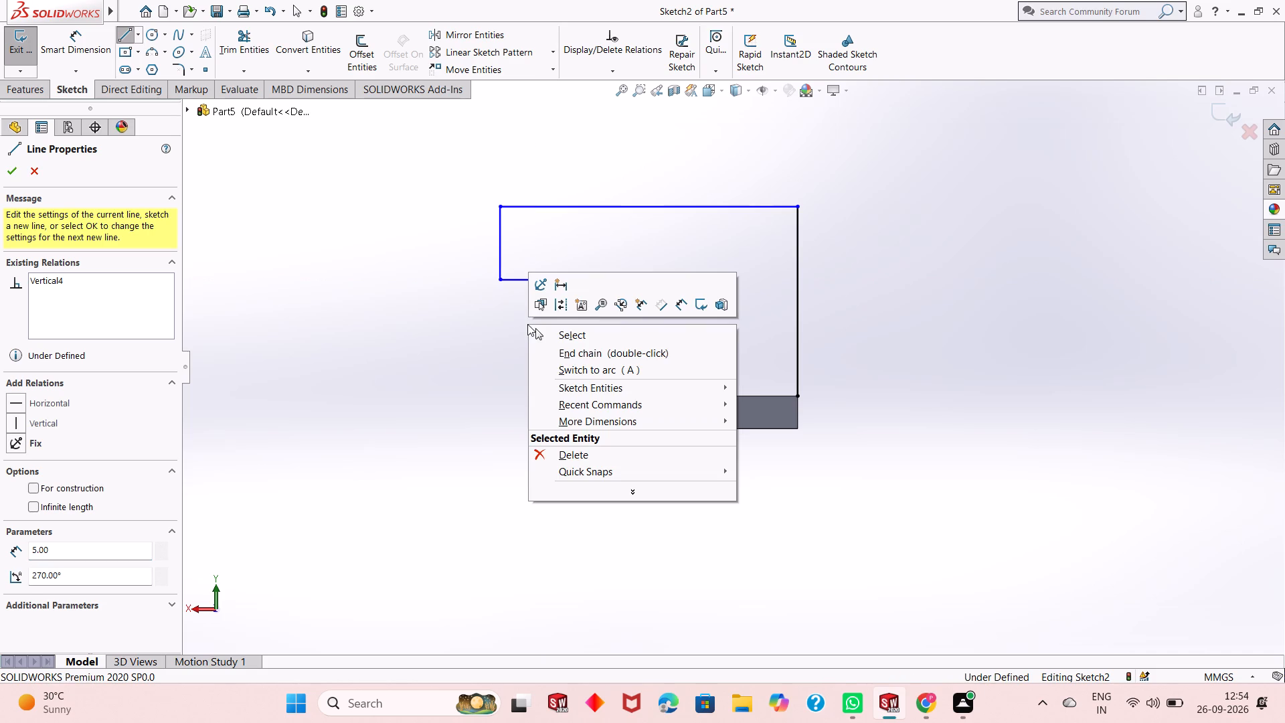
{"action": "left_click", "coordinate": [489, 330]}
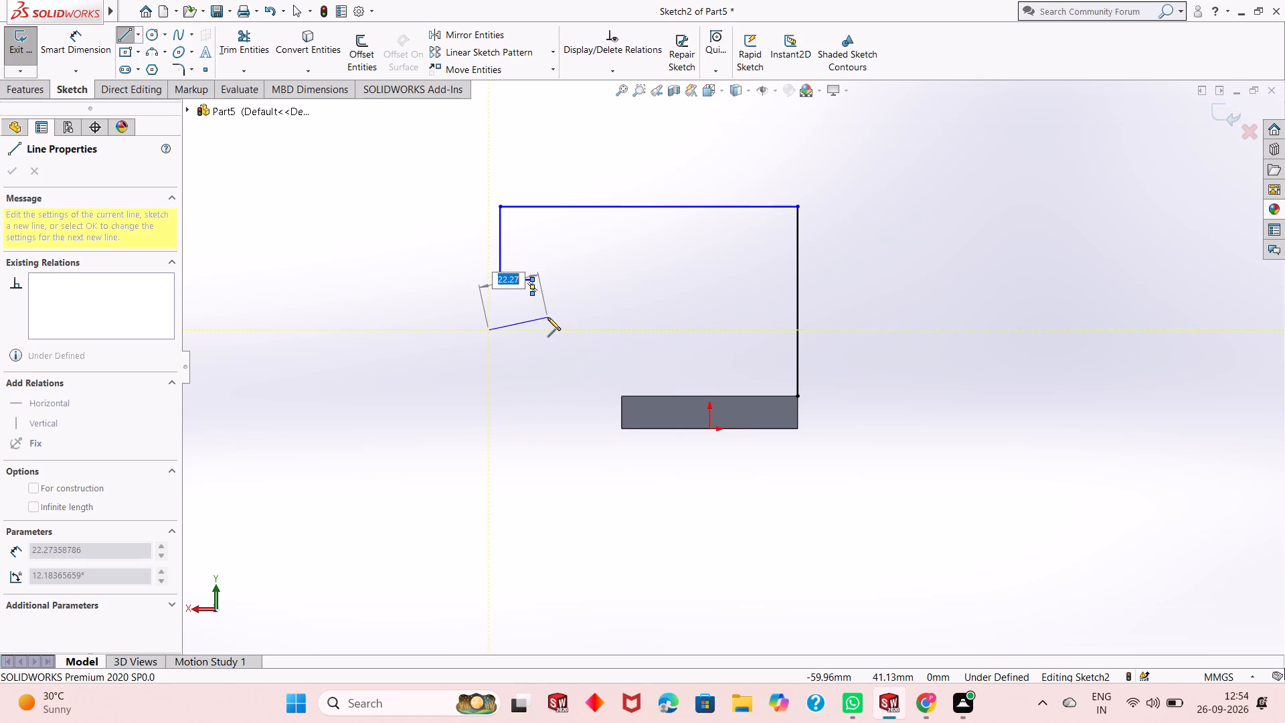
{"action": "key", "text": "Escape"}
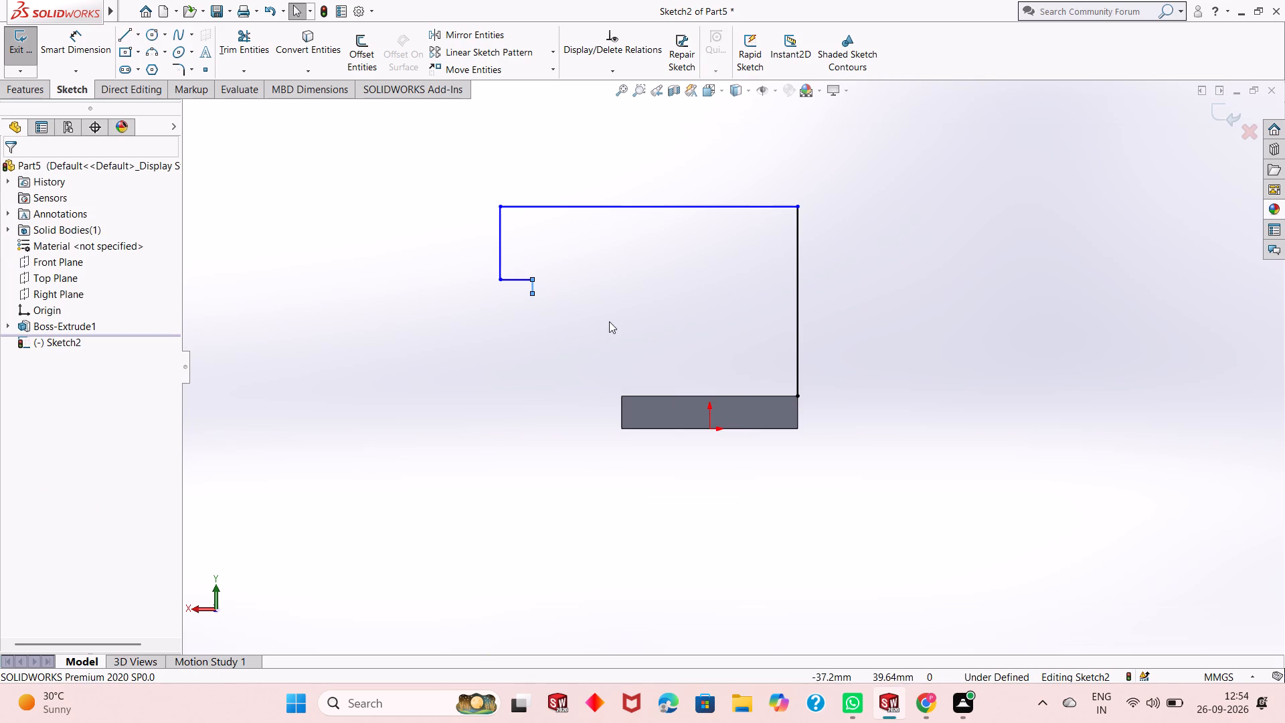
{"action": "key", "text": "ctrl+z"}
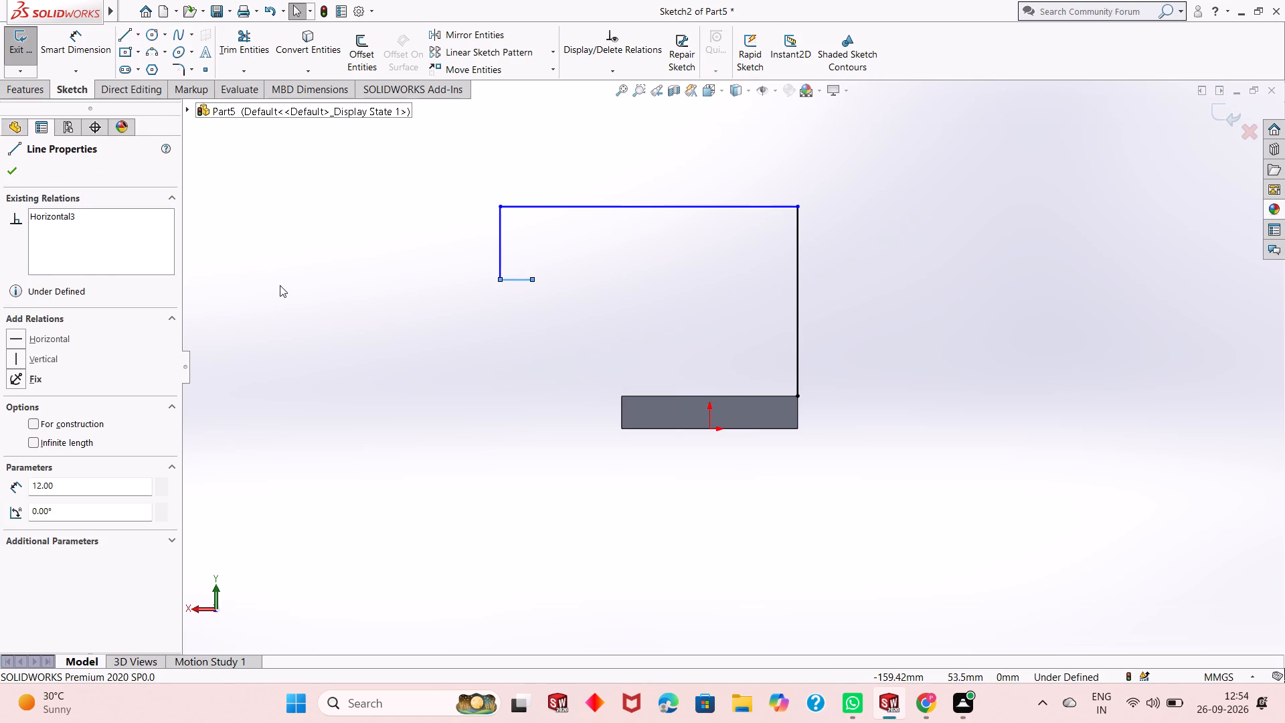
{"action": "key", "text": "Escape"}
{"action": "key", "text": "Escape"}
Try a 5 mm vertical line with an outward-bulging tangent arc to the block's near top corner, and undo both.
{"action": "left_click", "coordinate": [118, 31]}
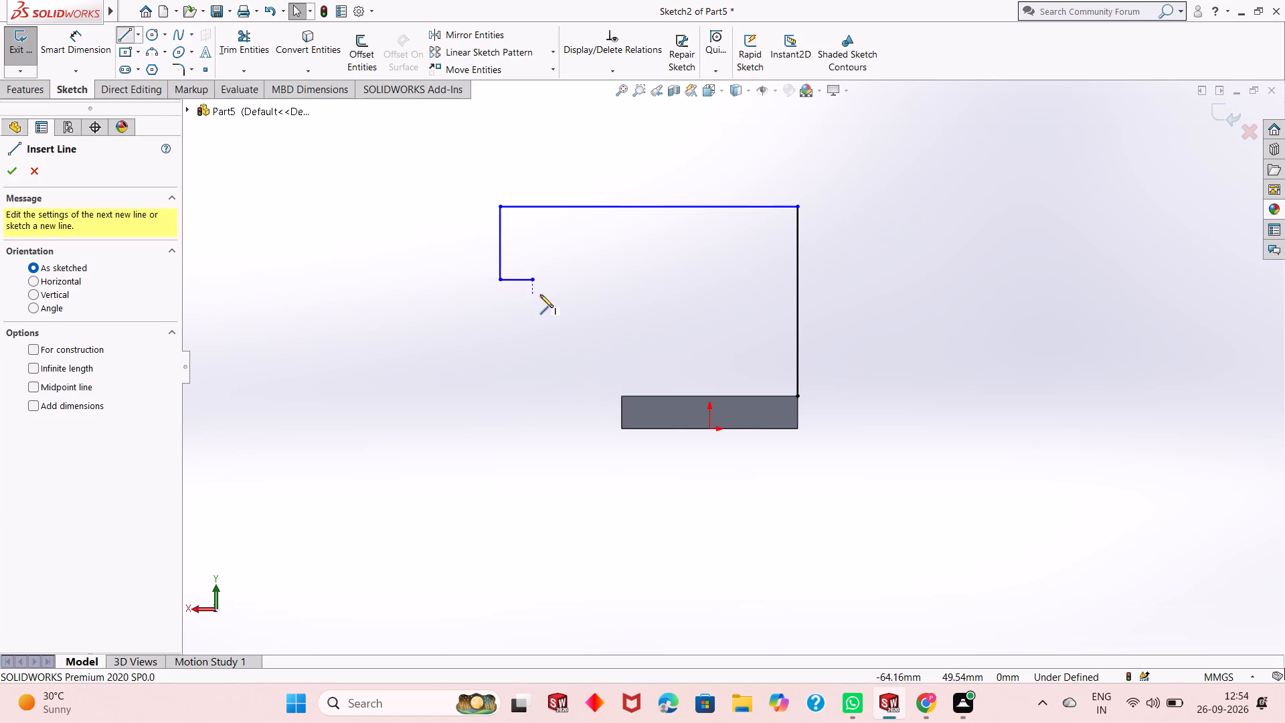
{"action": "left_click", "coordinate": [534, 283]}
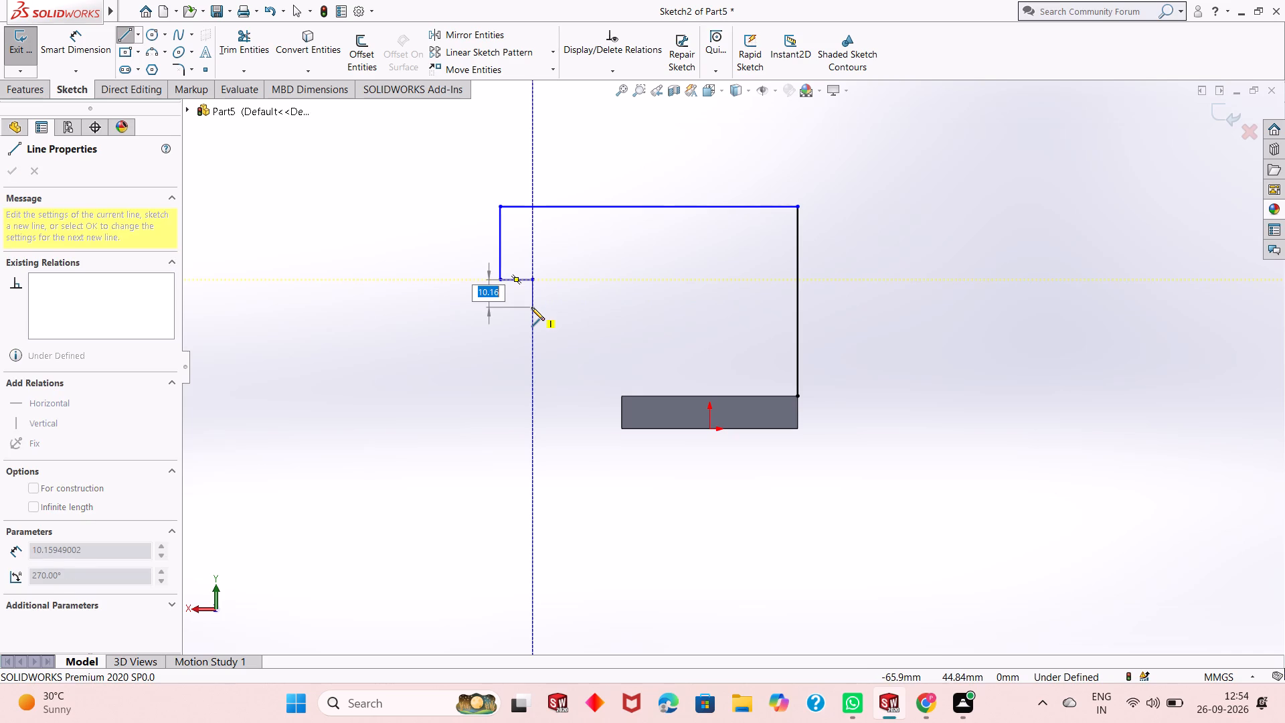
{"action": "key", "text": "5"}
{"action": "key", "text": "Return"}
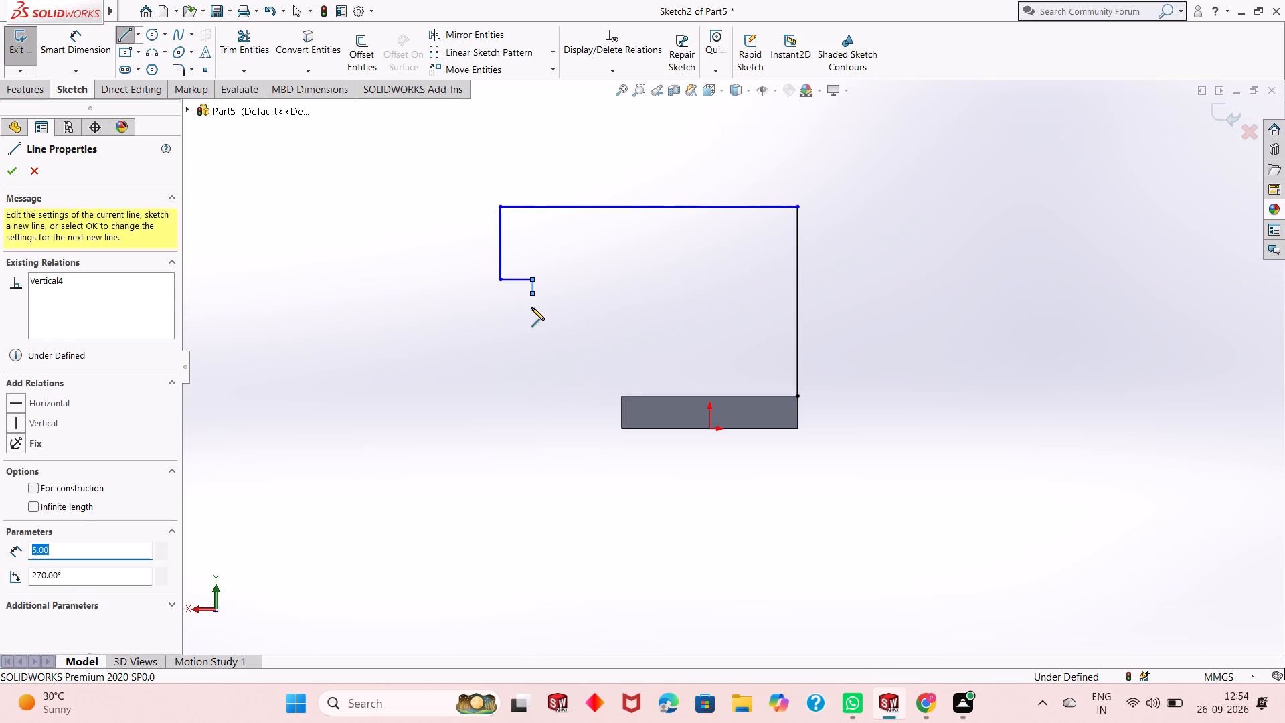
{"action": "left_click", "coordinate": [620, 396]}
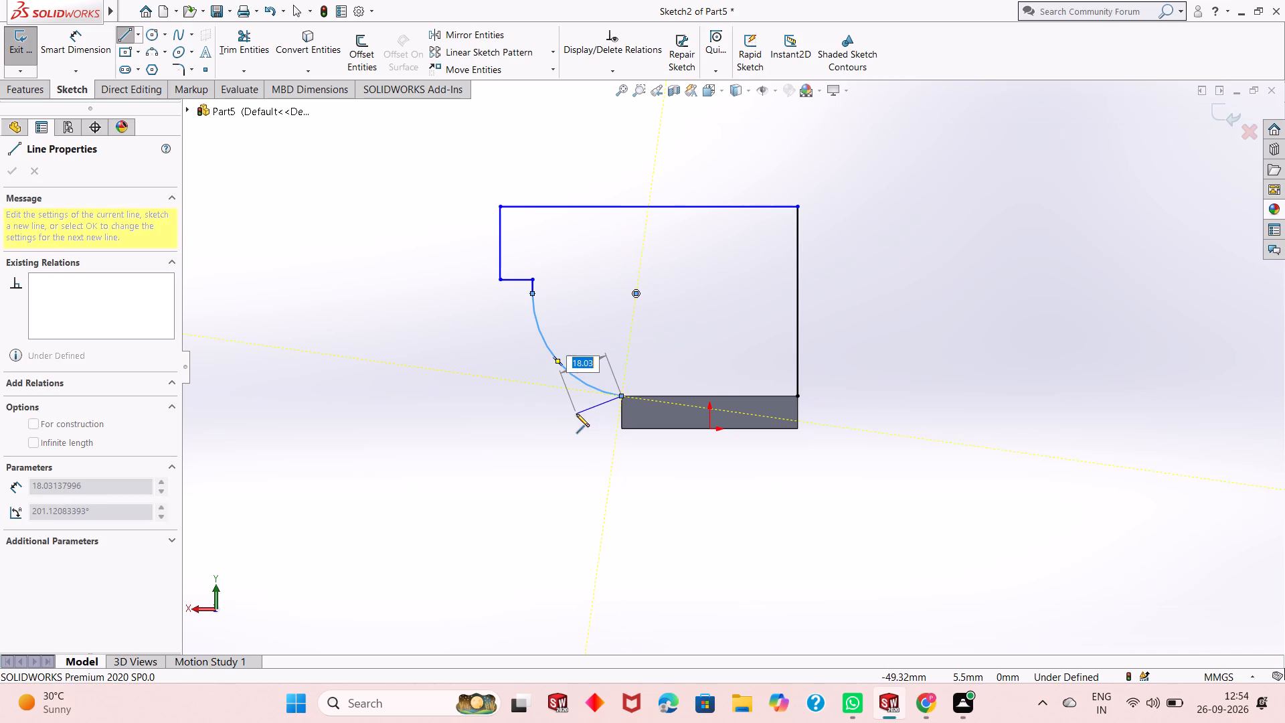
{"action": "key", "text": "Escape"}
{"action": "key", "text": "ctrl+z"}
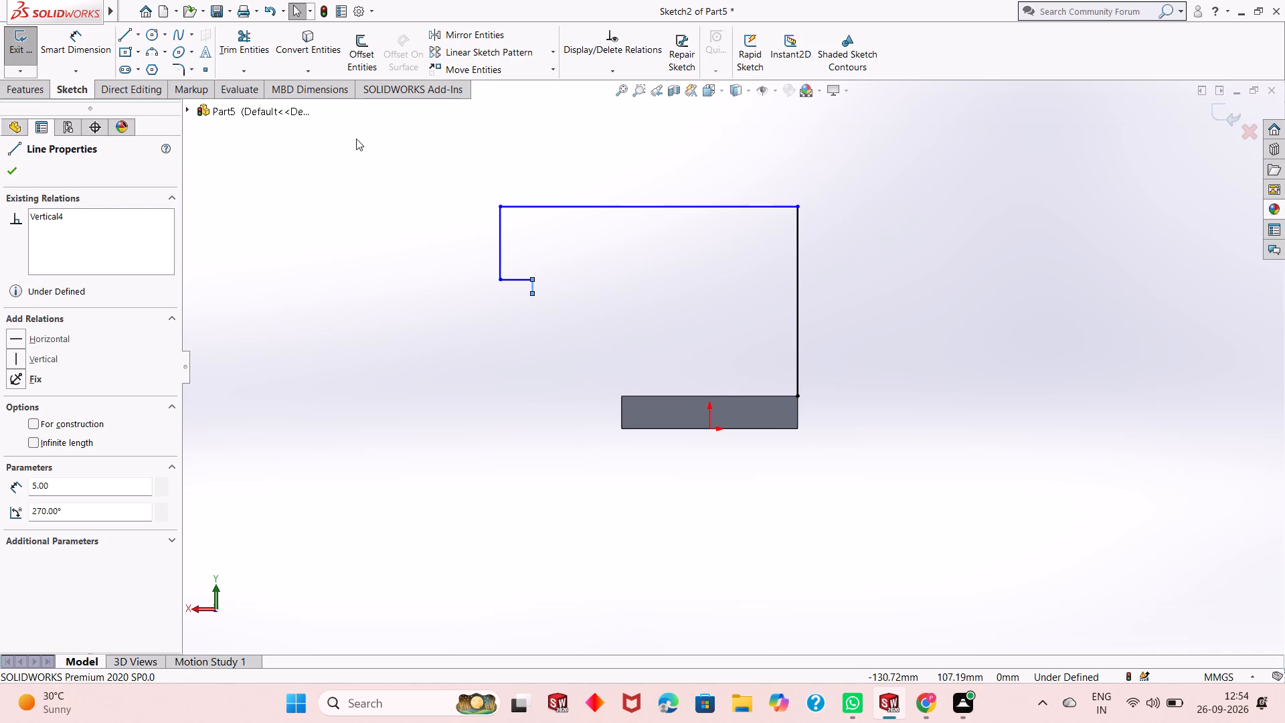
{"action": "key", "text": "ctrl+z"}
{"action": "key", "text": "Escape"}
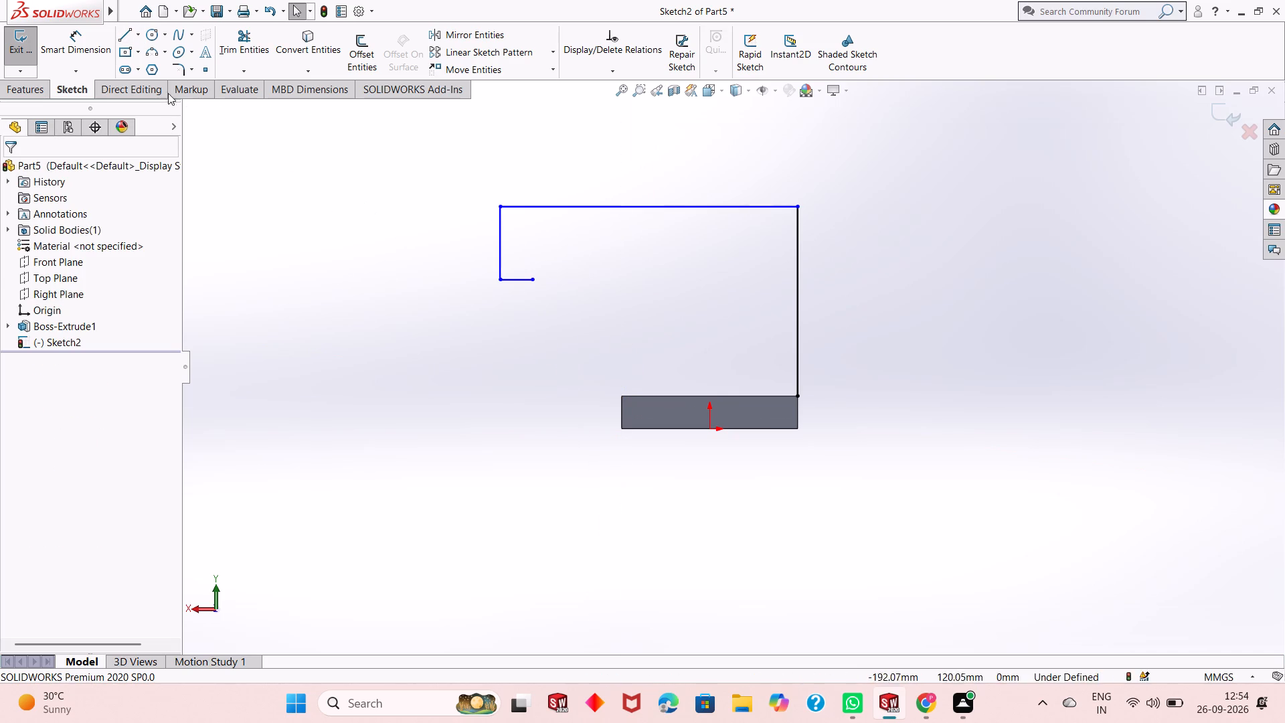
Draw a 5 mm line down from the 12 mm line's end, and an inward-curving arc of about 33 mm radius to the block's near top corner.
{"action": "left_click", "coordinate": [122, 35]}
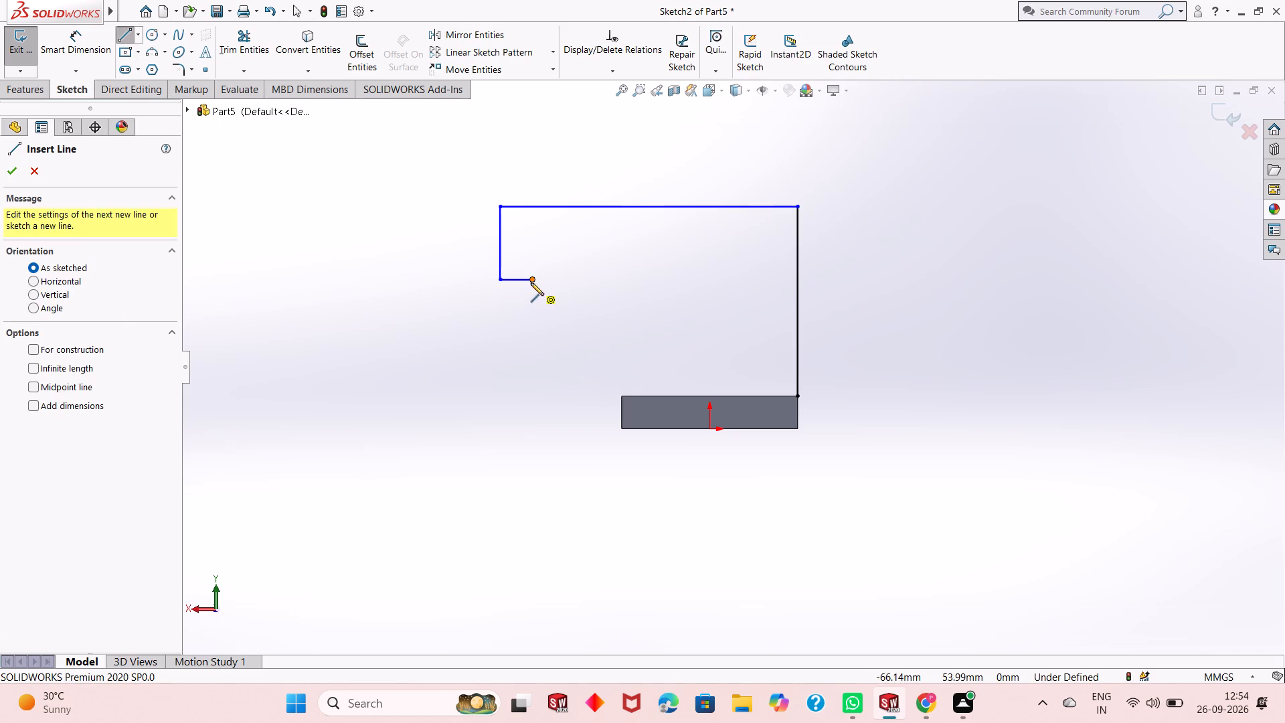
{"action": "left_click", "coordinate": [531, 282]}
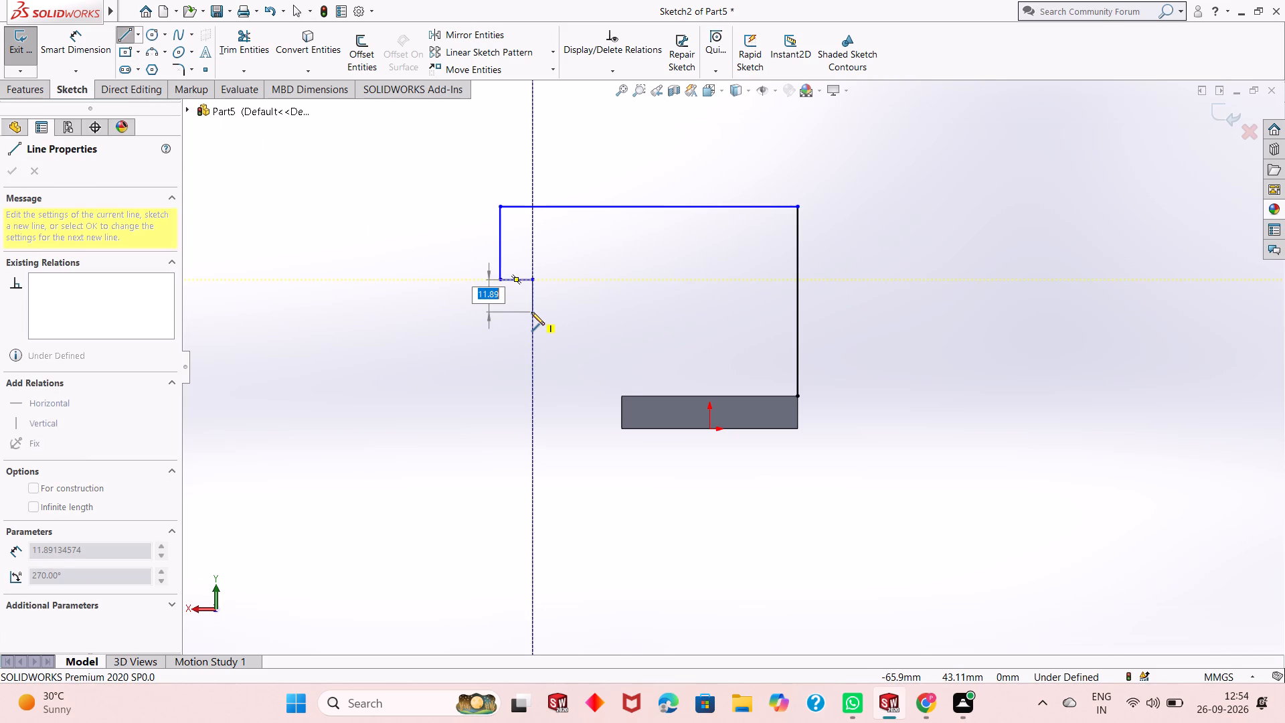
{"action": "key", "text": "5"}
{"action": "key", "text": "Return"}
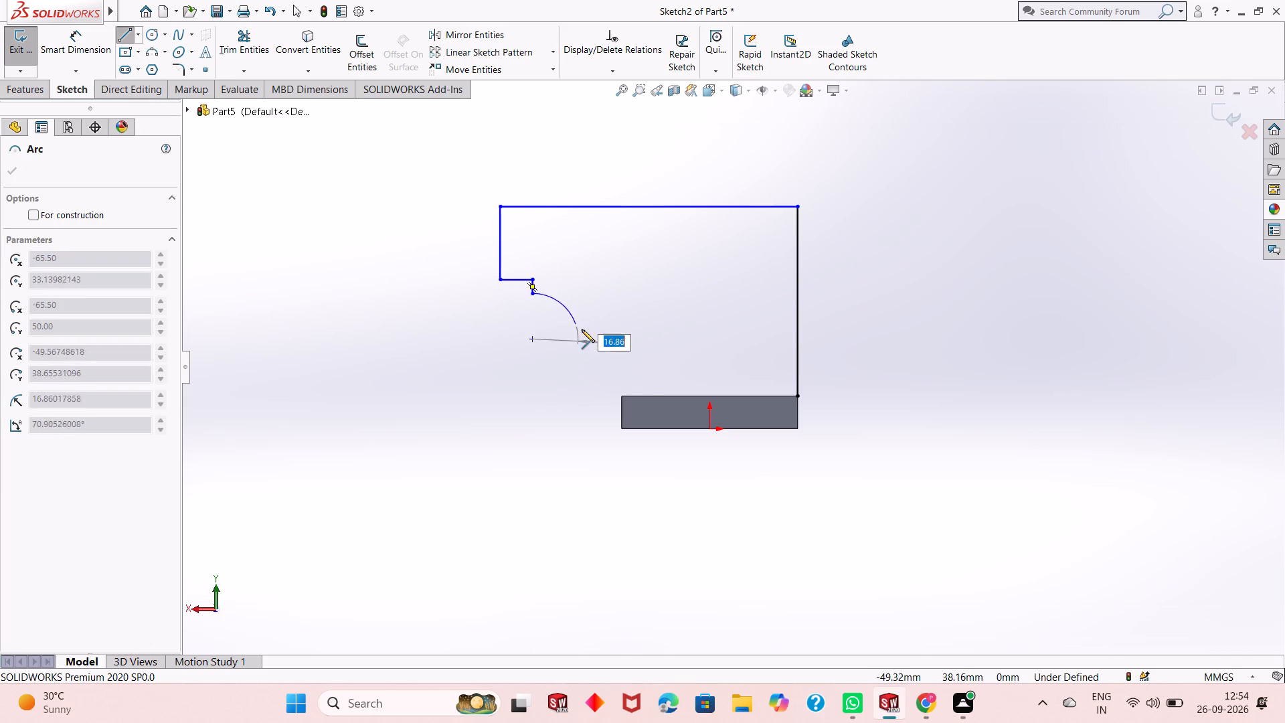
{"action": "left_click", "coordinate": [623, 396]}
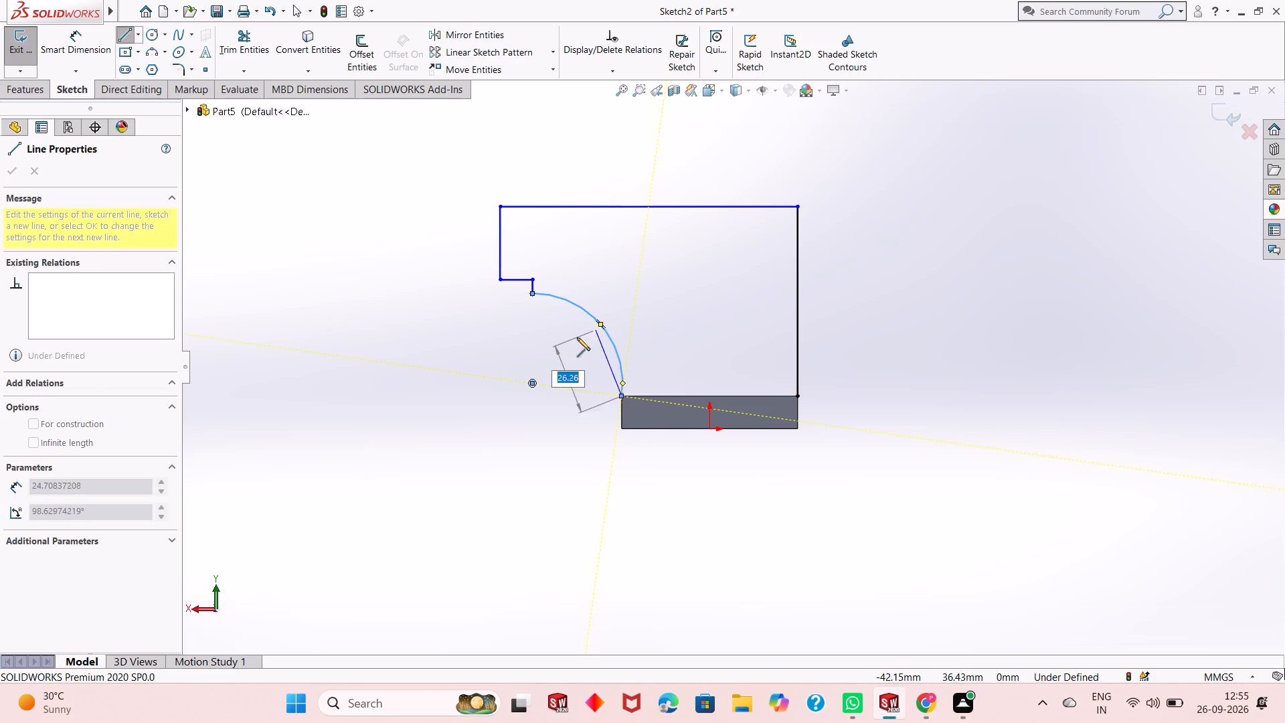
{"action": "right_click", "coordinate": [530, 352]}
{"action": "left_click", "coordinate": [533, 356]}
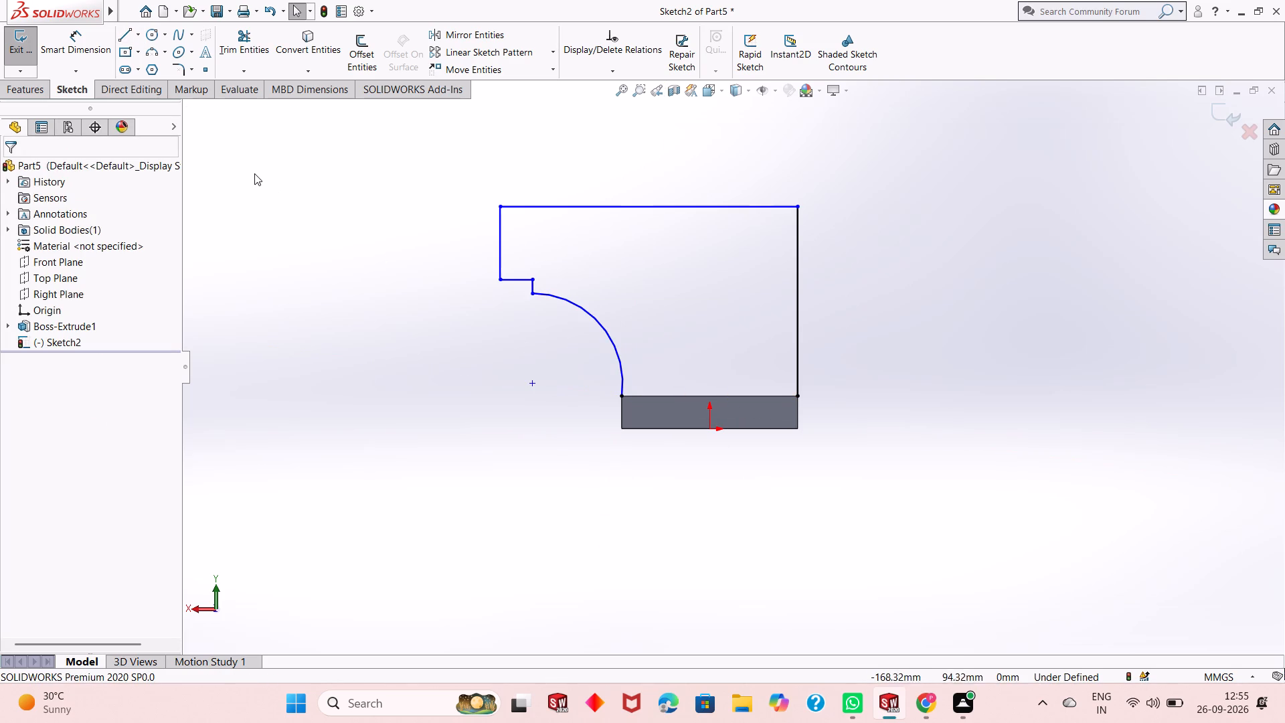
Dimension the arc's radius to 70 mm.
{"action": "left_click", "coordinate": [100, 48]}
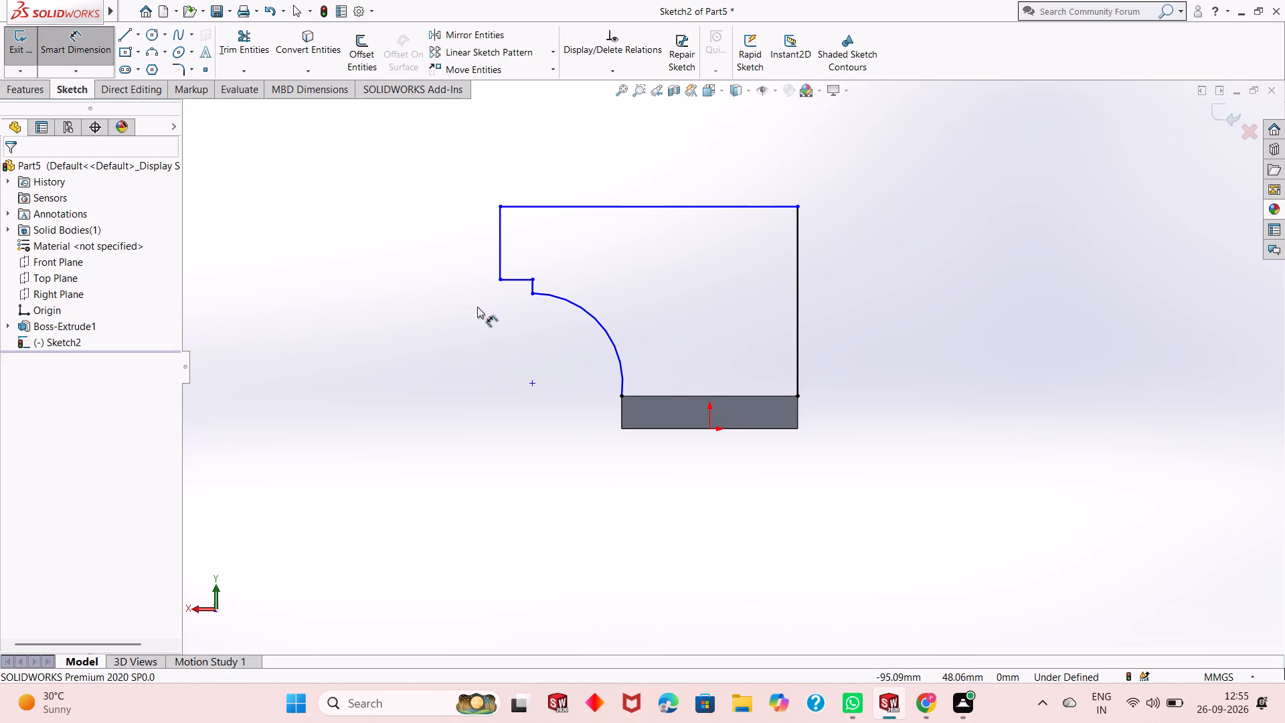
{"action": "left_click", "coordinate": [580, 305]}
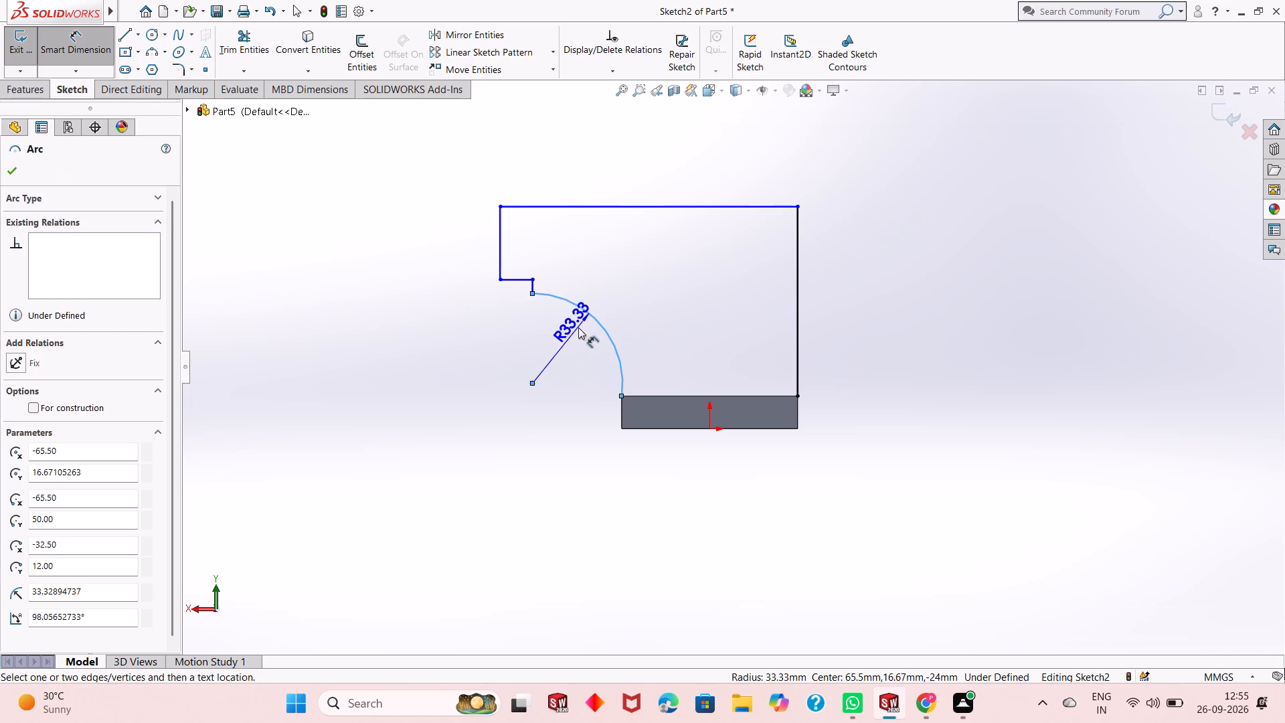
{"action": "left_click", "coordinate": [578, 345]}
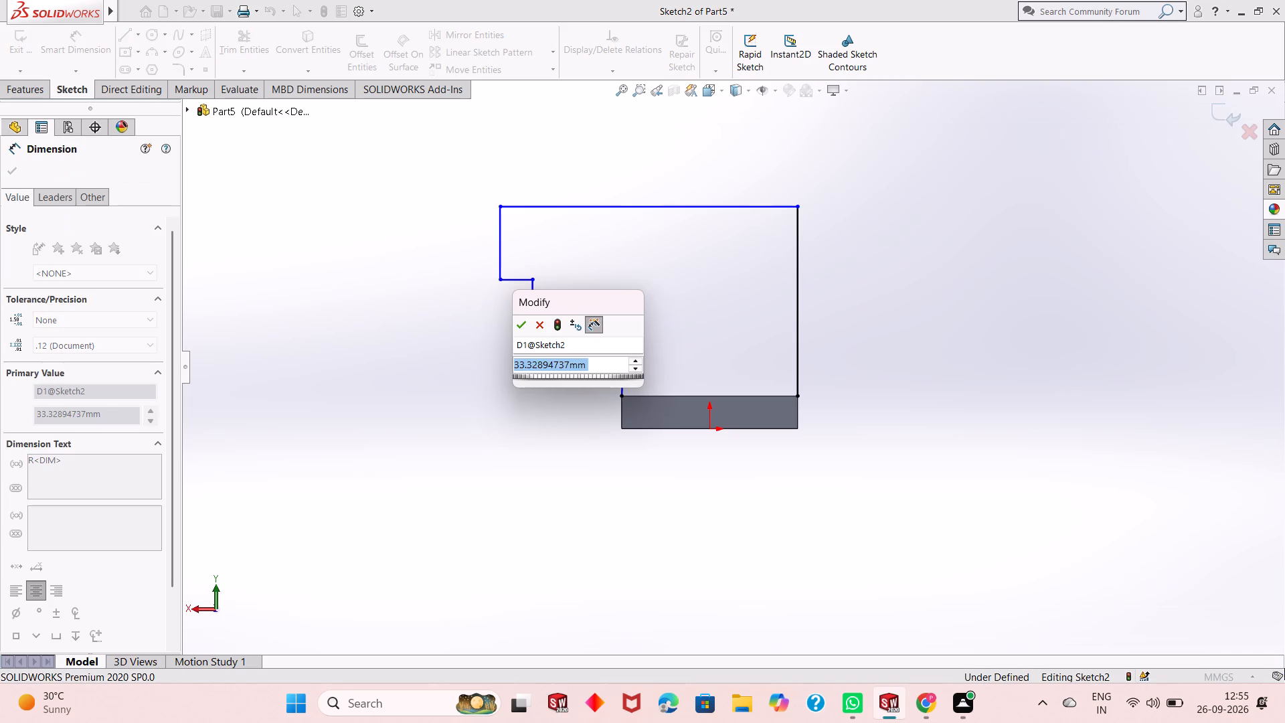
{"action": "type", "text": "70"}
{"action": "key", "text": "Return"}
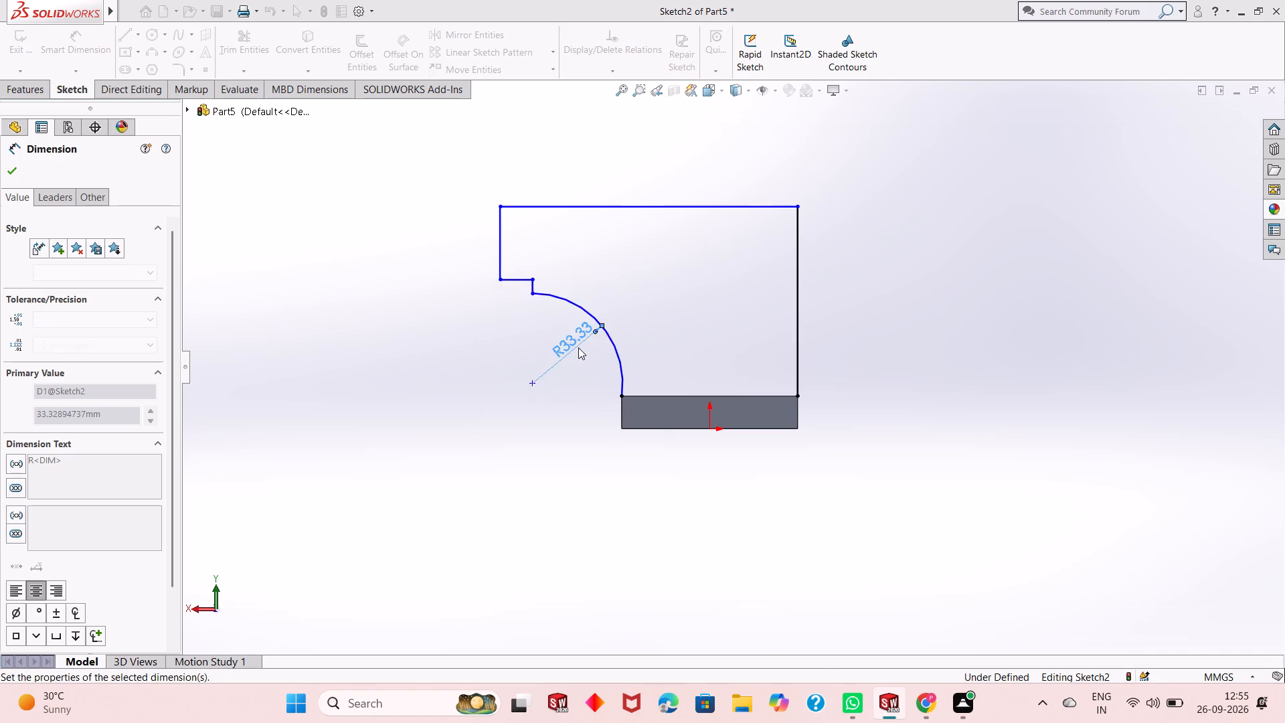
Undo the arc's radius dimension and the arc itself, keeping the 5 mm vertical line.
{"action": "key", "text": "ctrl+z"}
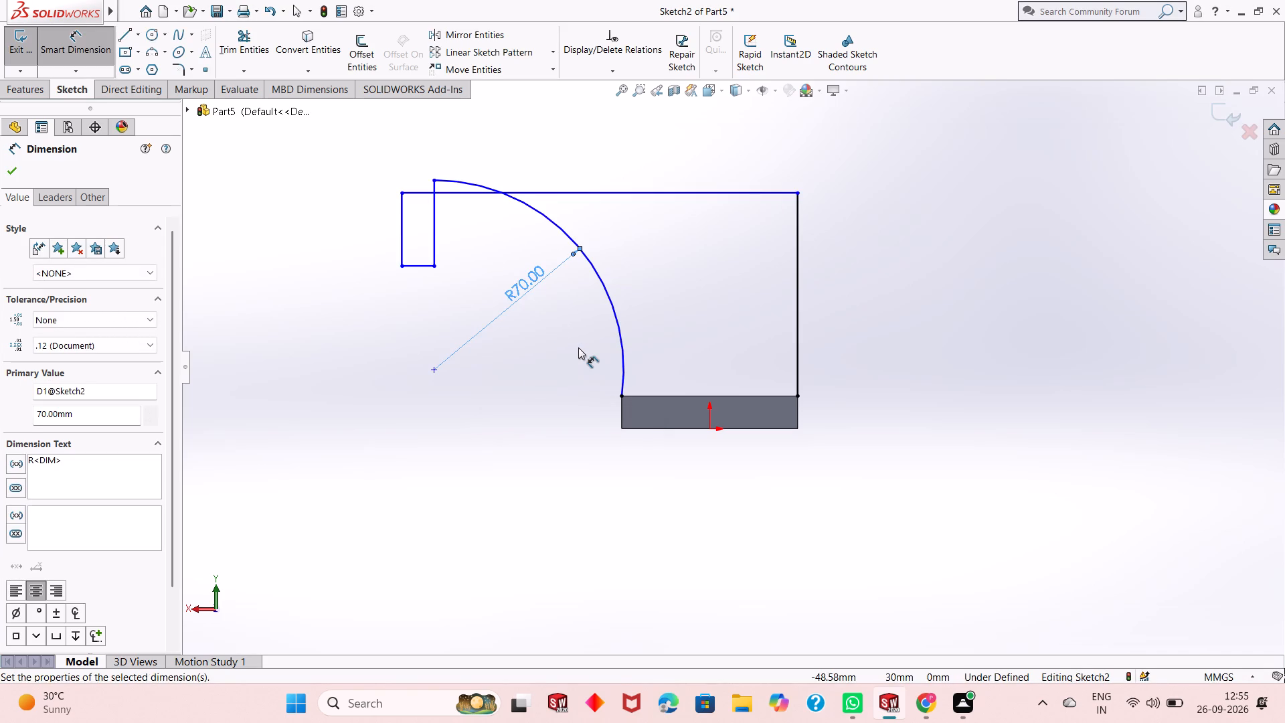
{"action": "key", "text": "ctrl+z"}
{"action": "key", "text": "ctrl+z"}
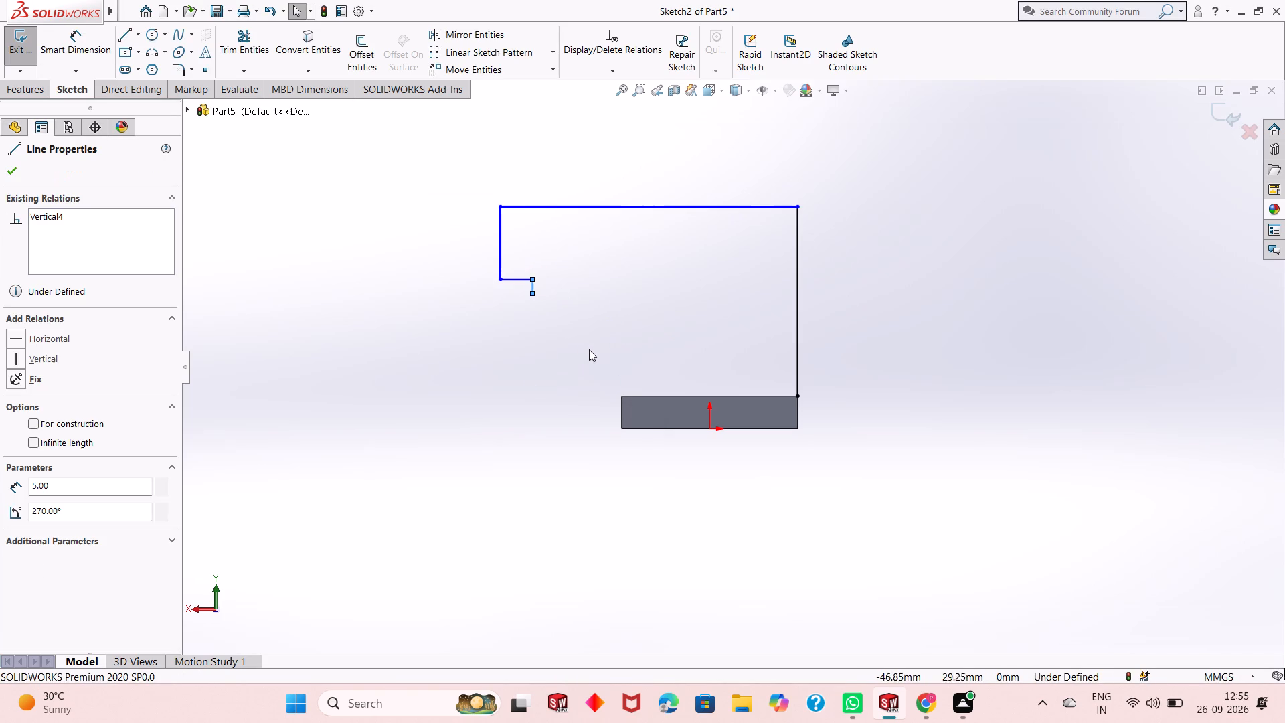
{"action": "key", "text": "Escape"}
{"action": "key", "text": "Escape"}
{"action": "key", "text": "Escape"}
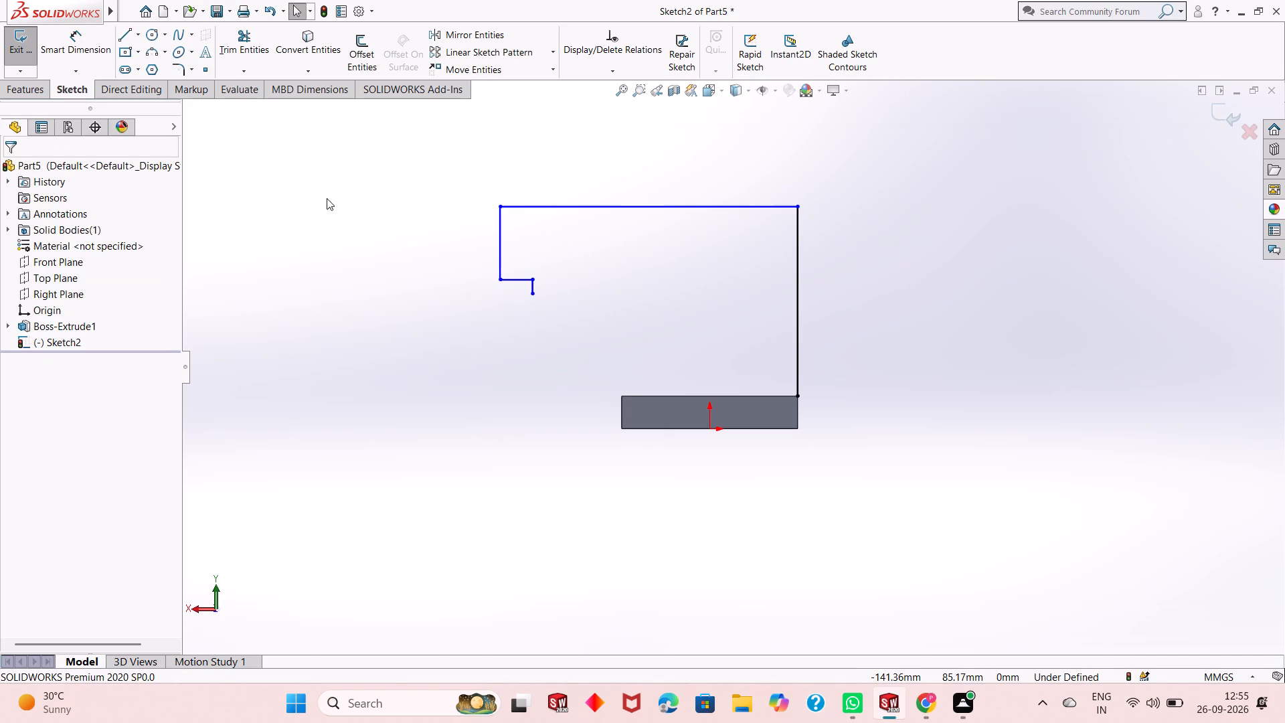
Draw a three-point arc of 70 mm radius from the 5 mm line's lower end to the block's near top corner, curving into the profile.
{"action": "left_click", "coordinate": [146, 55]}
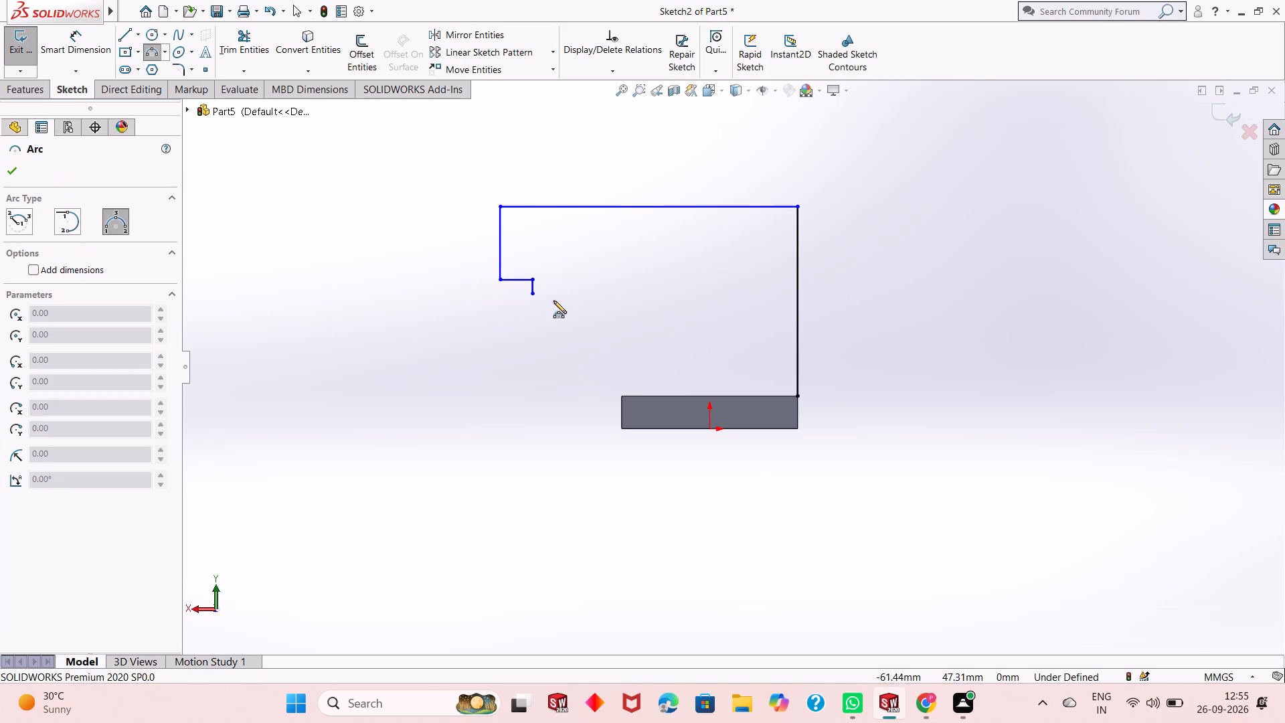
{"action": "left_click", "coordinate": [533, 297]}
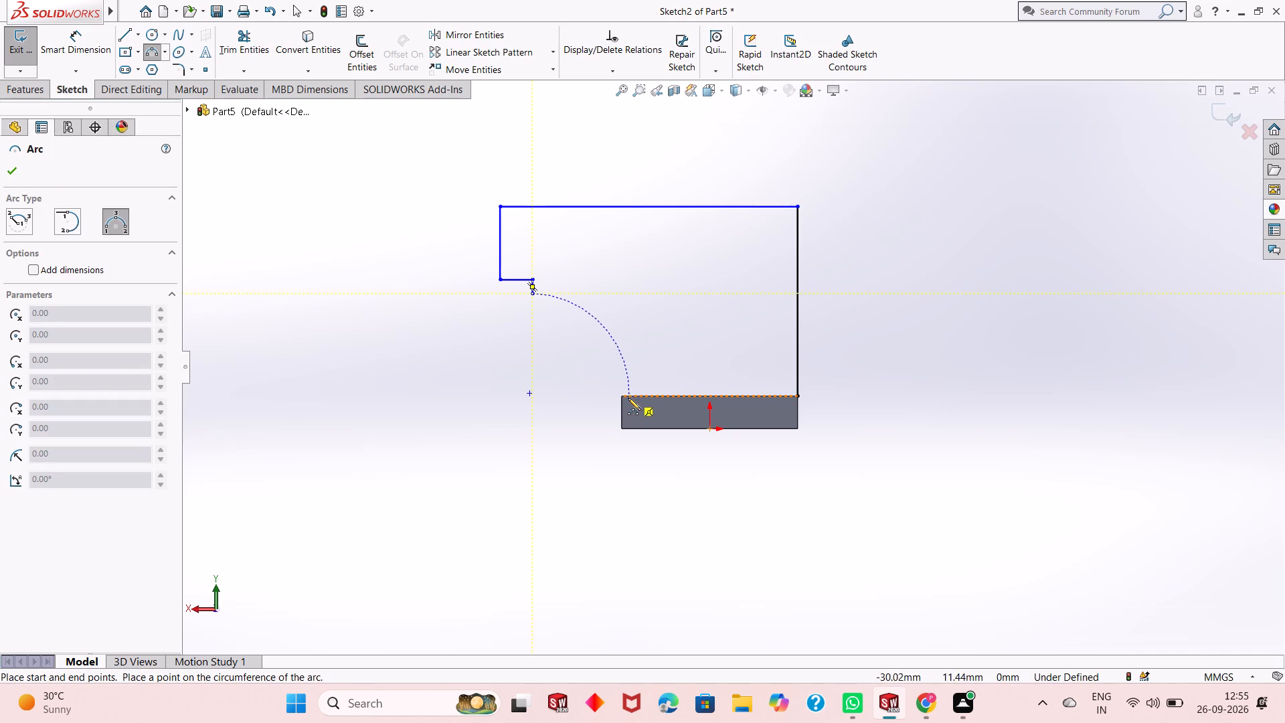
{"action": "left_click", "coordinate": [622, 397]}
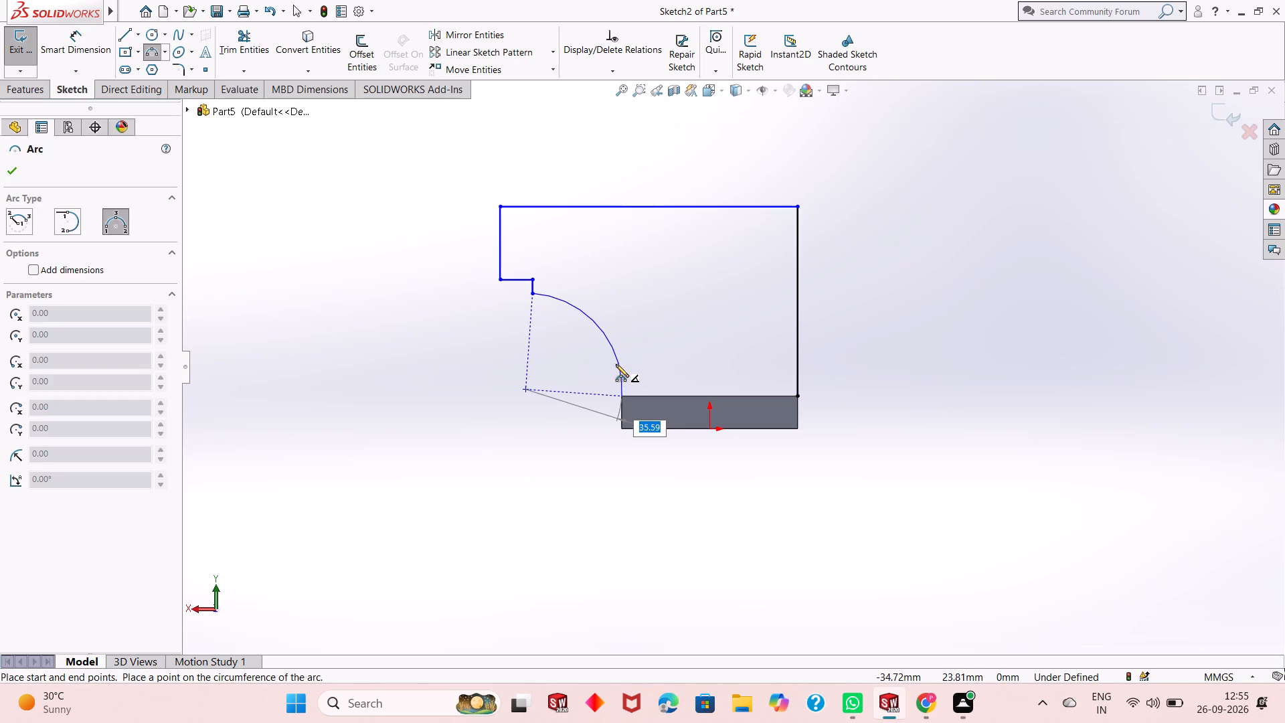
{"action": "type", "text": "70"}
{"action": "key", "text": "Return"}
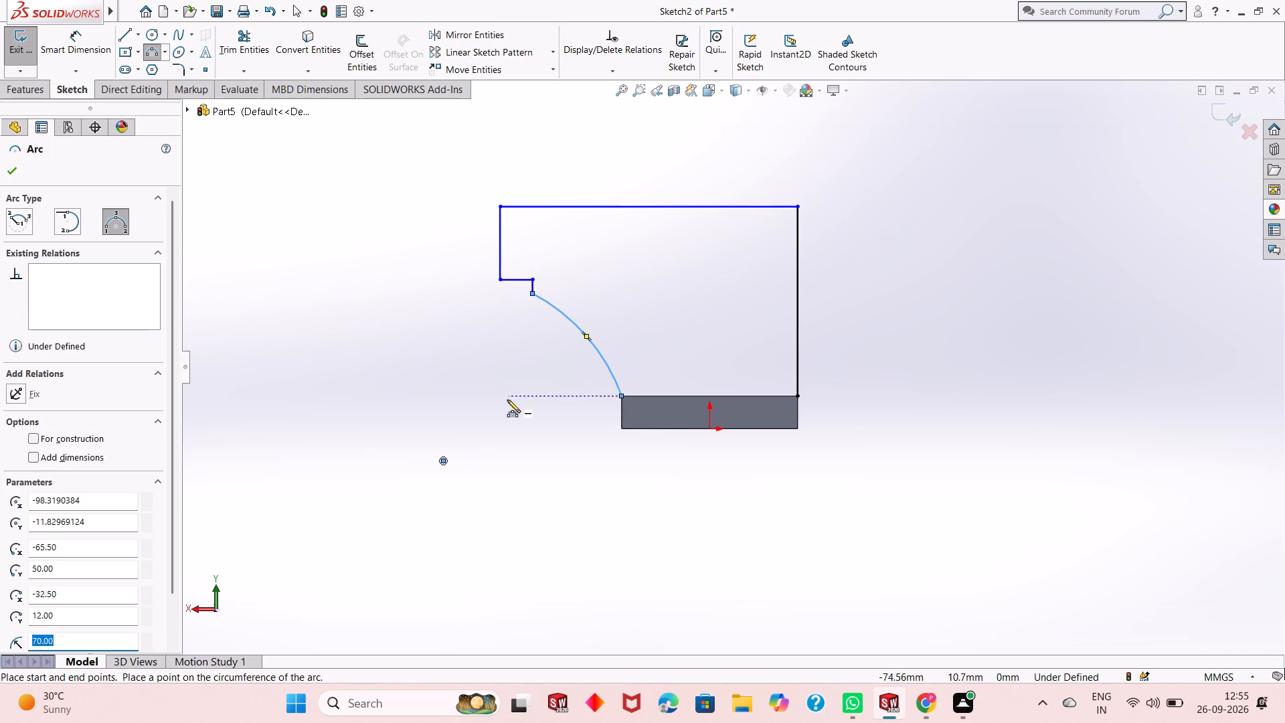
{"action": "right_click", "coordinate": [329, 276]}
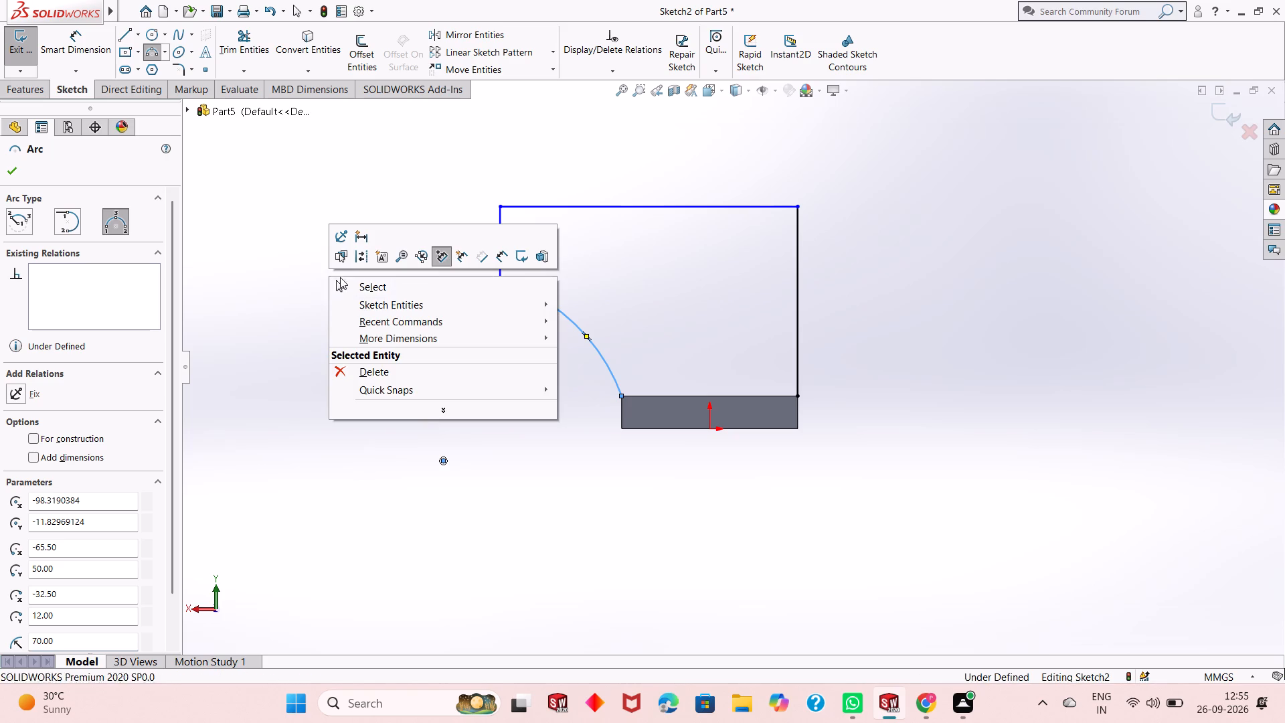
{"action": "left_click", "coordinate": [369, 291]}
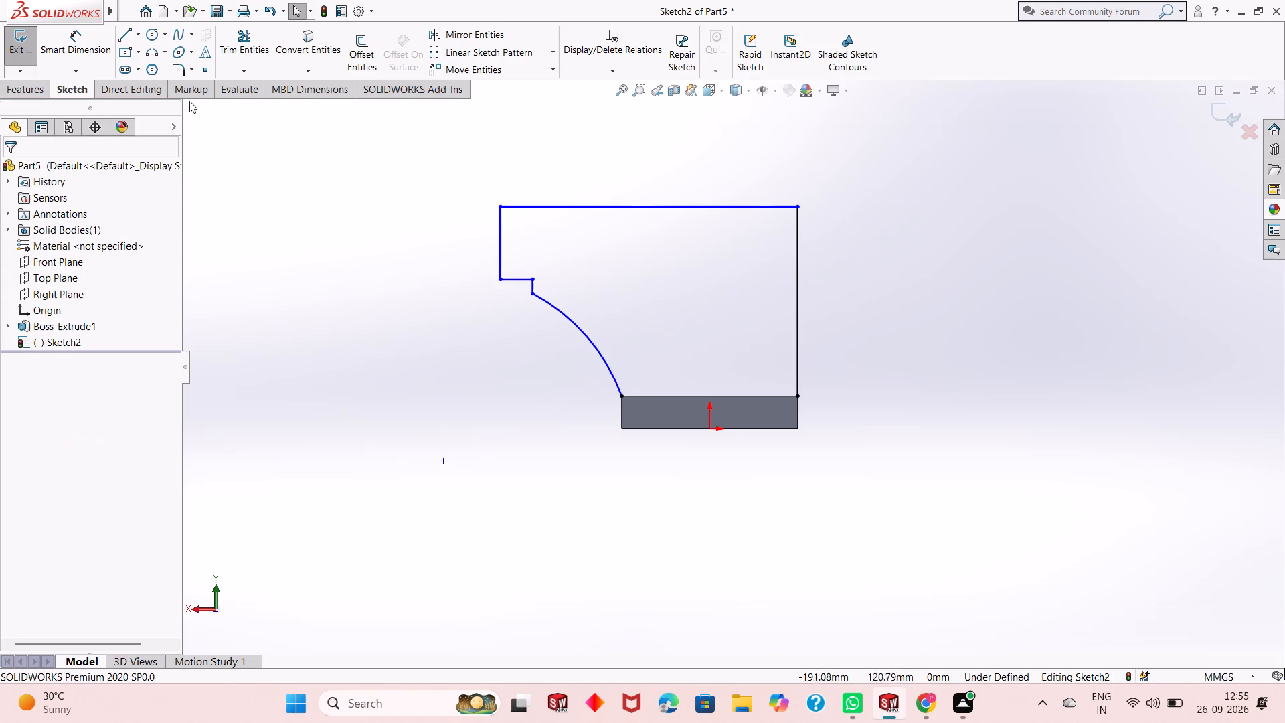
Dimension the profile's tall vertical edge at 70 mm and its top edge at 110 mm.
{"action": "left_click", "coordinate": [86, 56]}
{"action": "left_click", "coordinate": [798, 329]}
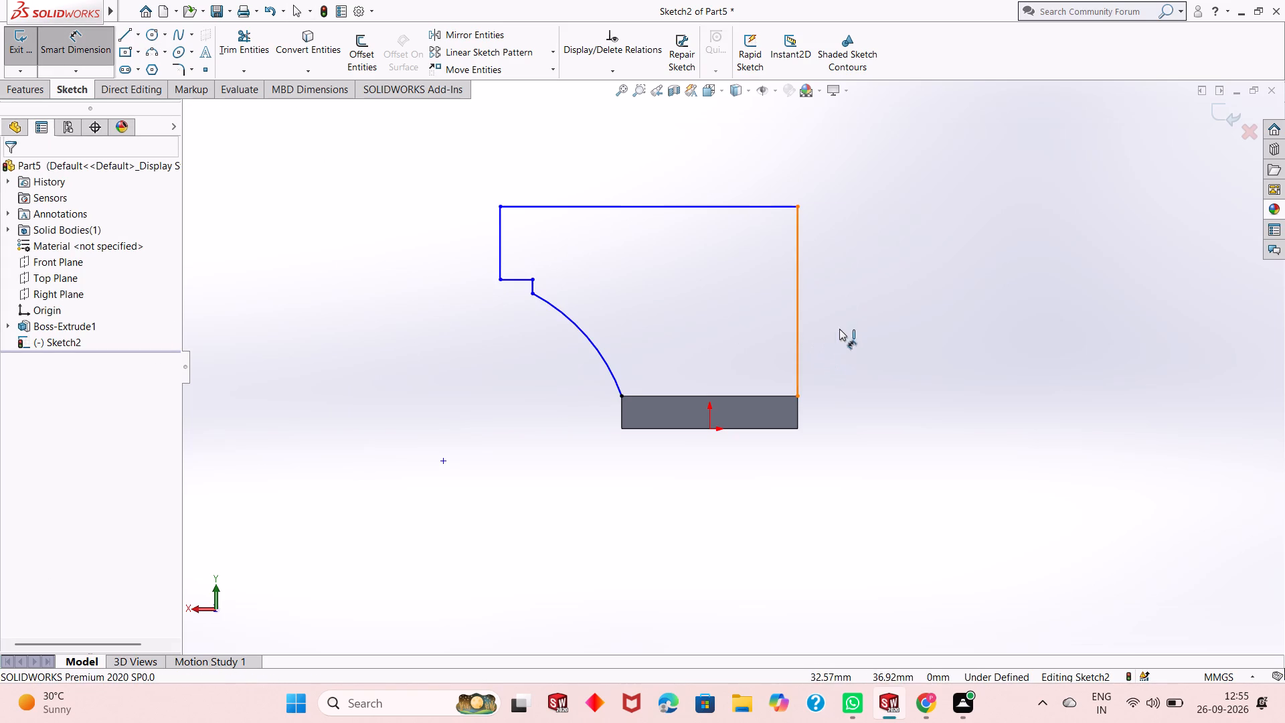
{"action": "left_click", "coordinate": [851, 329]}
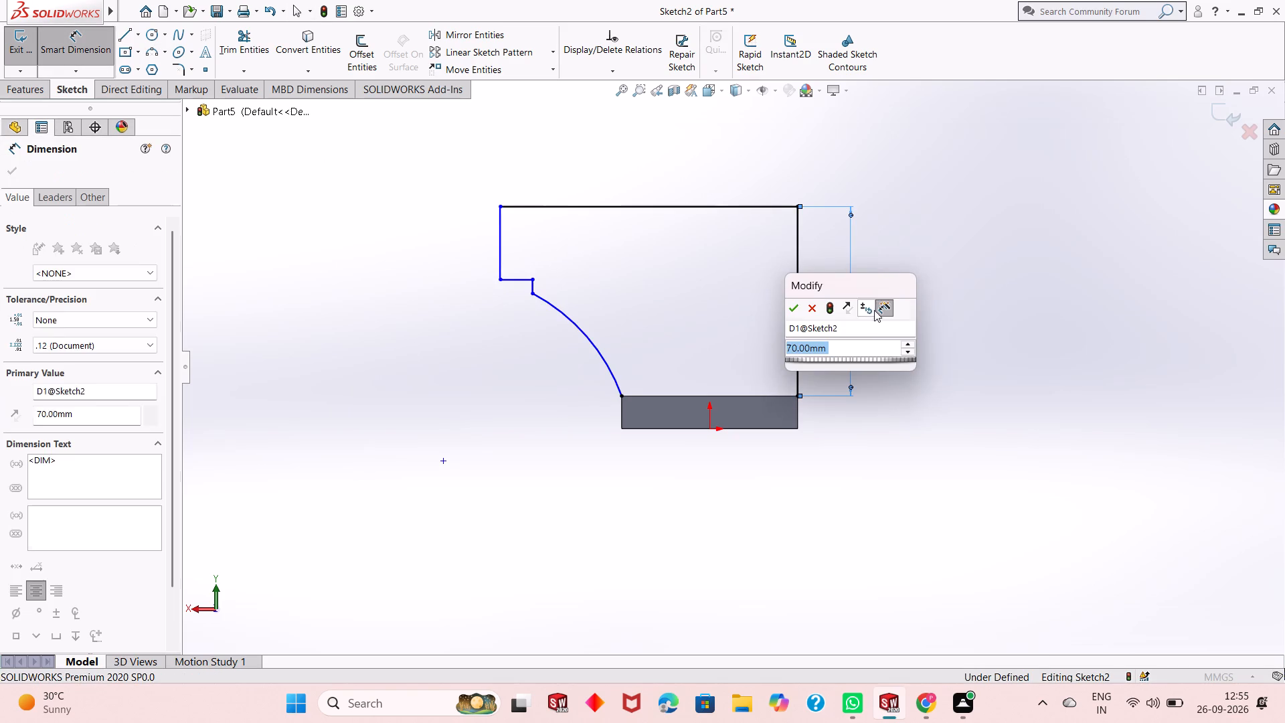
{"action": "left_click", "coordinate": [796, 314]}
{"action": "left_click", "coordinate": [766, 210]}
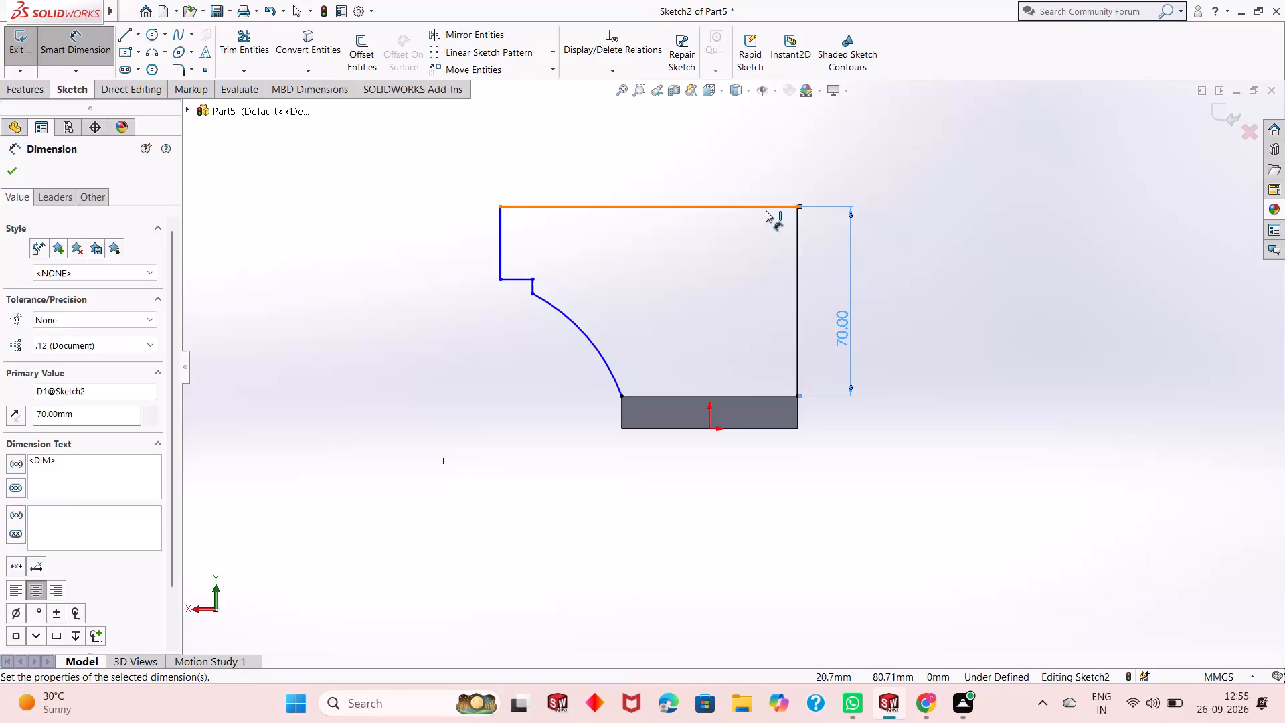
{"action": "left_click", "coordinate": [766, 160]}
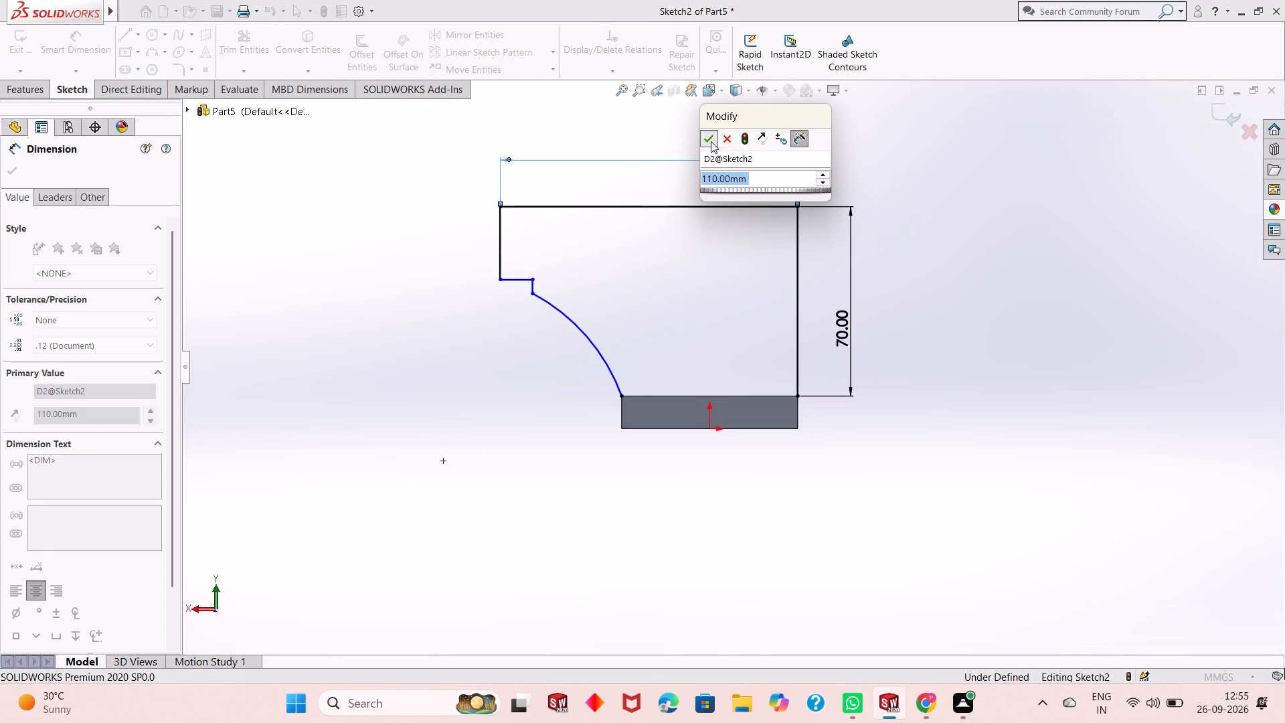
{"action": "left_click", "coordinate": [711, 141]}
Dimension the overhang's vertical end at 27 mm and the short horizontal line beneath it at 12 mm.
{"action": "left_click", "coordinate": [501, 254]}
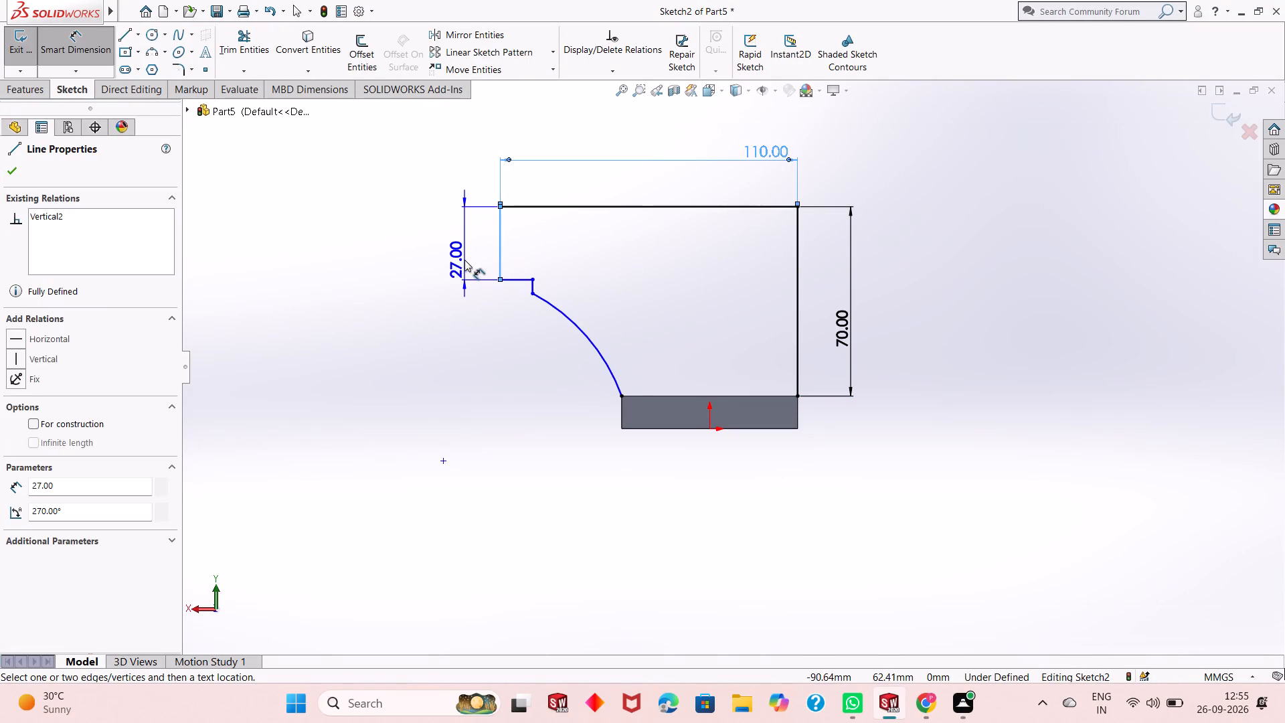
{"action": "left_click", "coordinate": [464, 260]}
{"action": "left_click", "coordinate": [408, 242]}
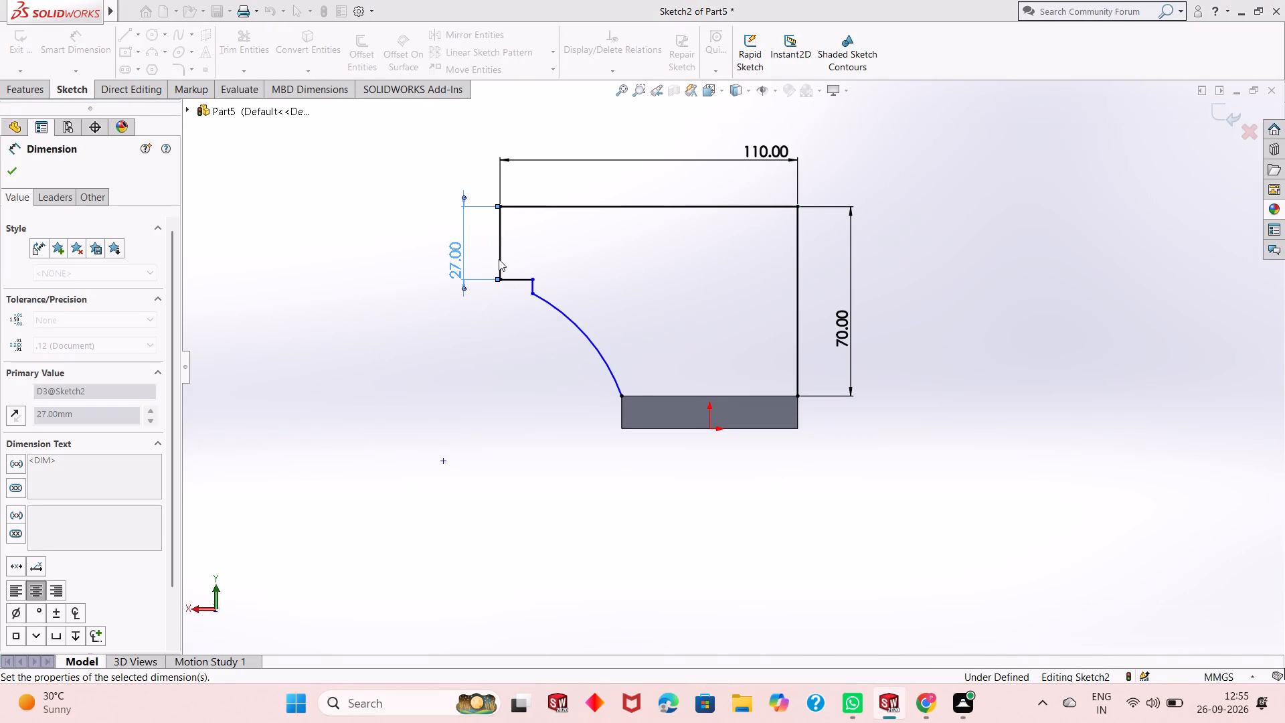
{"action": "left_click", "coordinate": [518, 280]}
{"action": "left_click", "coordinate": [509, 324]}
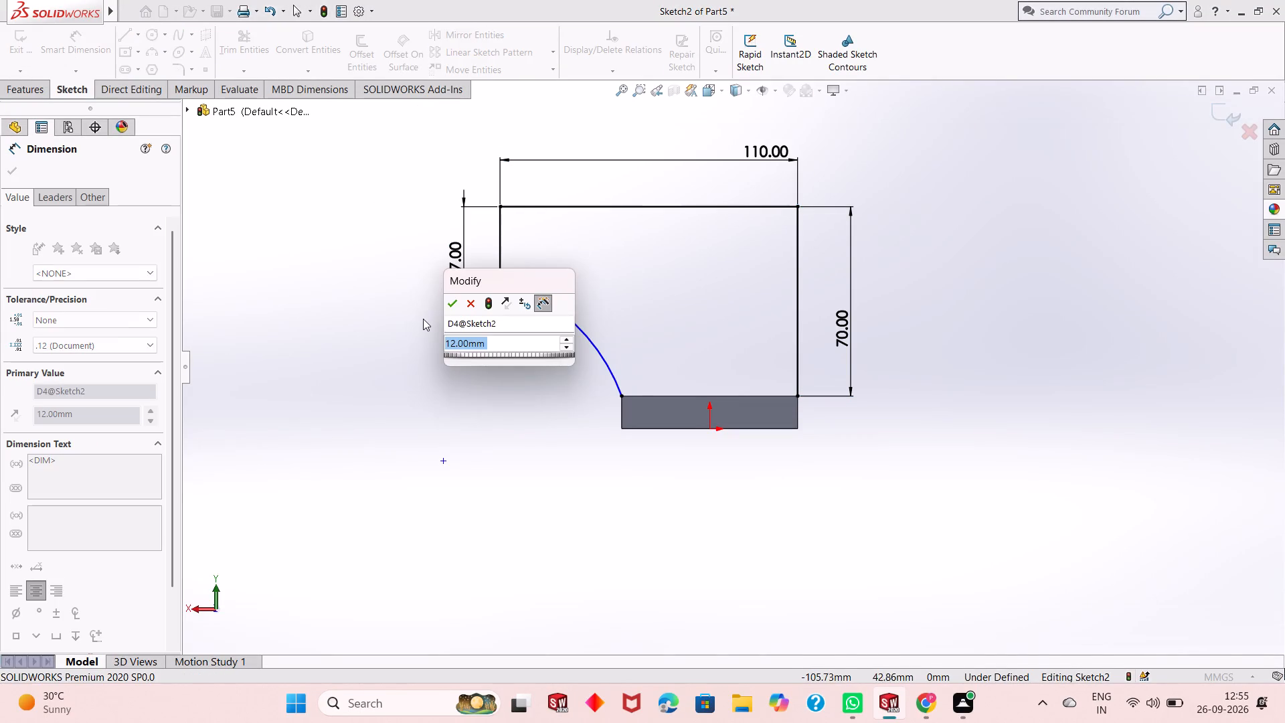
{"action": "left_click", "coordinate": [449, 309]}
Dimension the arc's radius at 70 mm and the short vertical step line at 5 mm.
{"action": "left_click", "coordinate": [563, 309]}
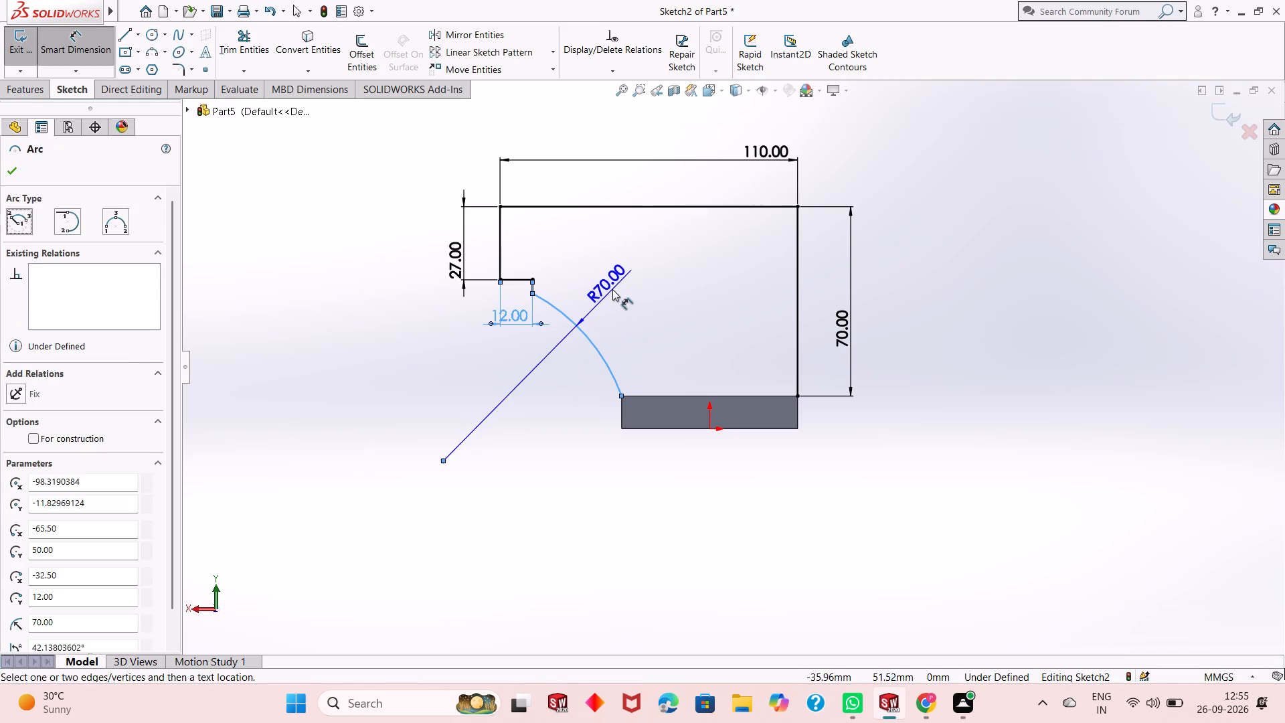
{"action": "left_click", "coordinate": [612, 289]}
{"action": "left_click", "coordinate": [560, 273]}
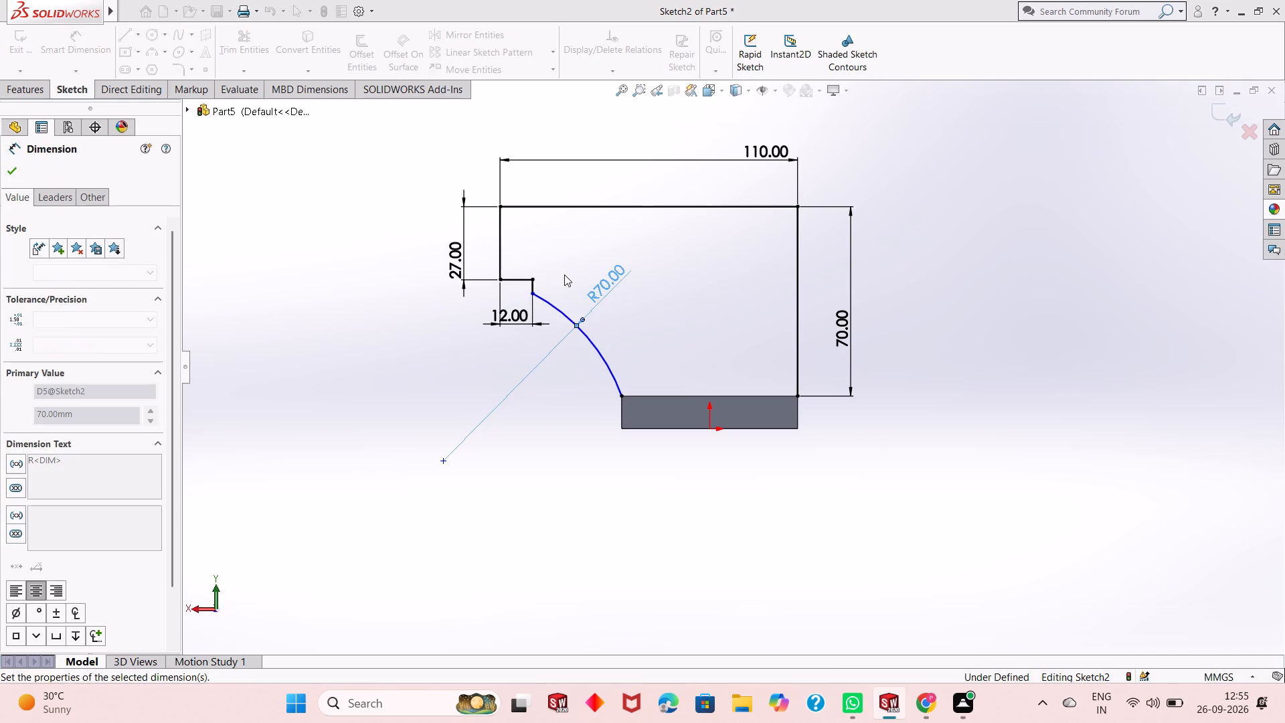
{"action": "scroll", "coordinate": [533, 284], "scroll_direction": "down", "scroll_amount": 7}
{"action": "left_click", "coordinate": [660, 355]}
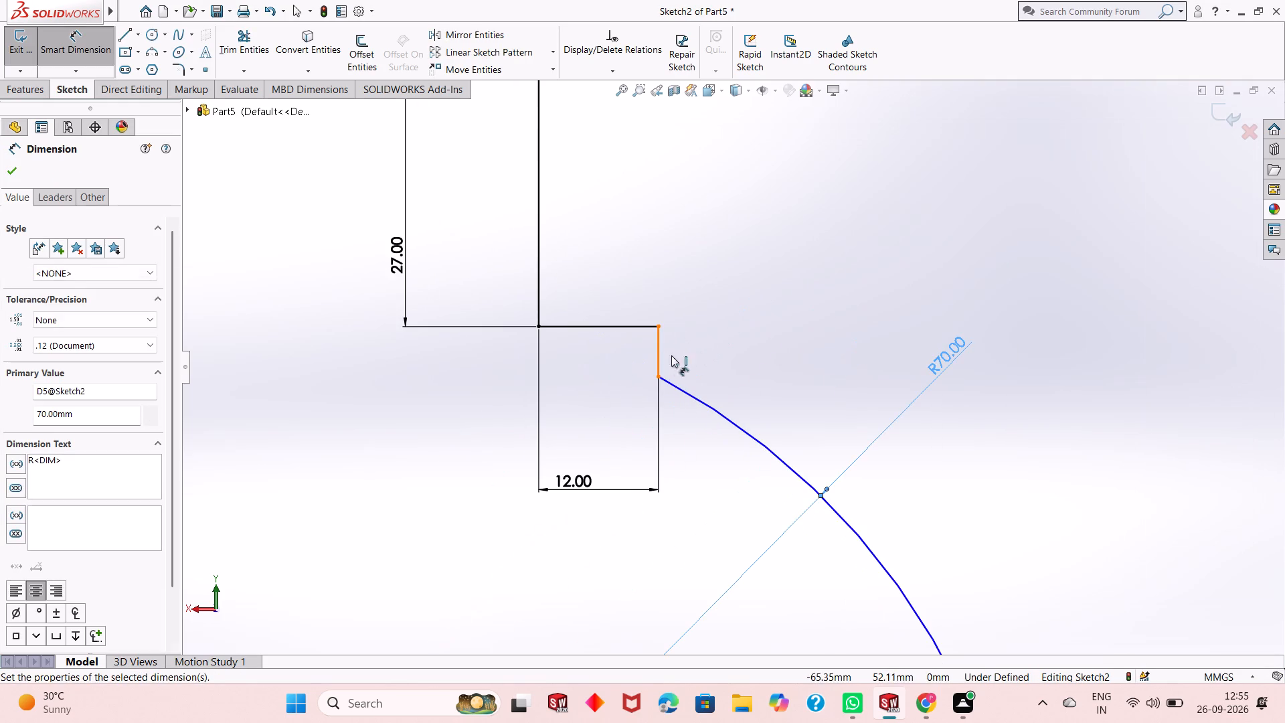
{"action": "left_click", "coordinate": [697, 348]}
{"action": "left_click", "coordinate": [640, 327]}
{"action": "scroll", "coordinate": [602, 329], "scroll_direction": "up", "scroll_amount": 3}
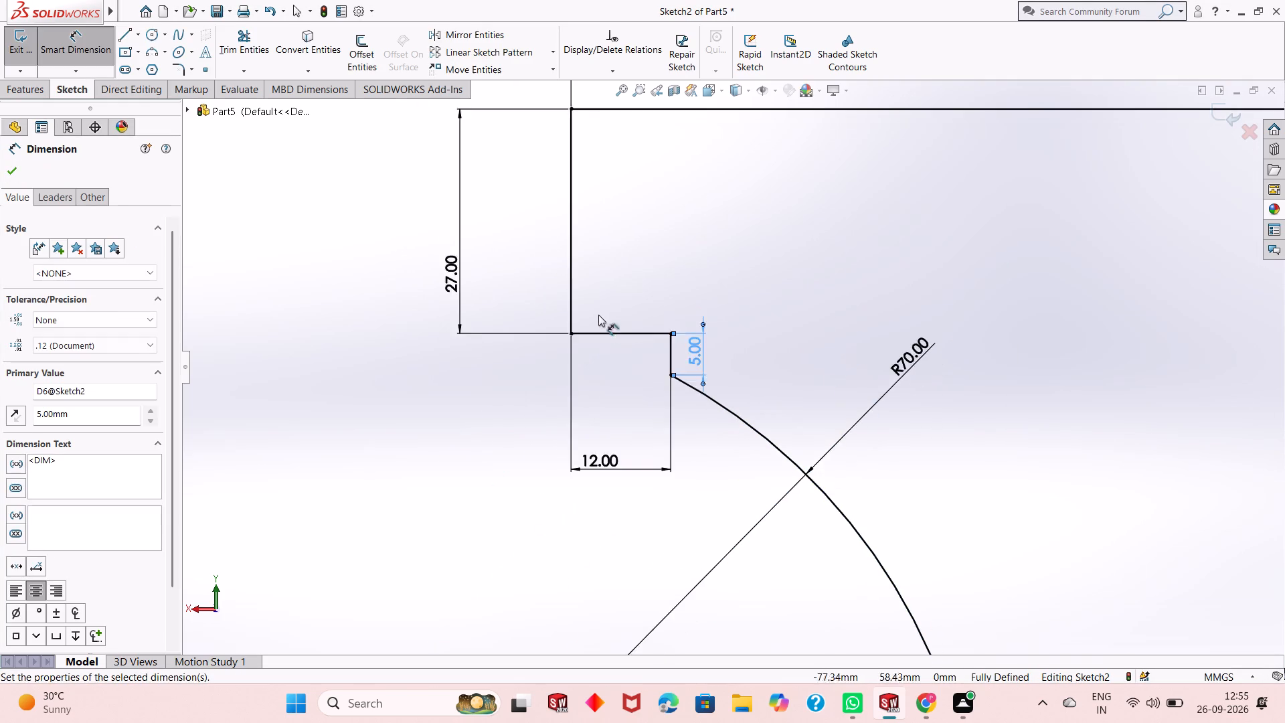
{"action": "scroll", "coordinate": [598, 315], "scroll_direction": "up", "scroll_amount": 6}
{"action": "scroll", "coordinate": [863, 394], "scroll_direction": "down", "scroll_amount": 1}
{"action": "right_click", "coordinate": [515, 402]}
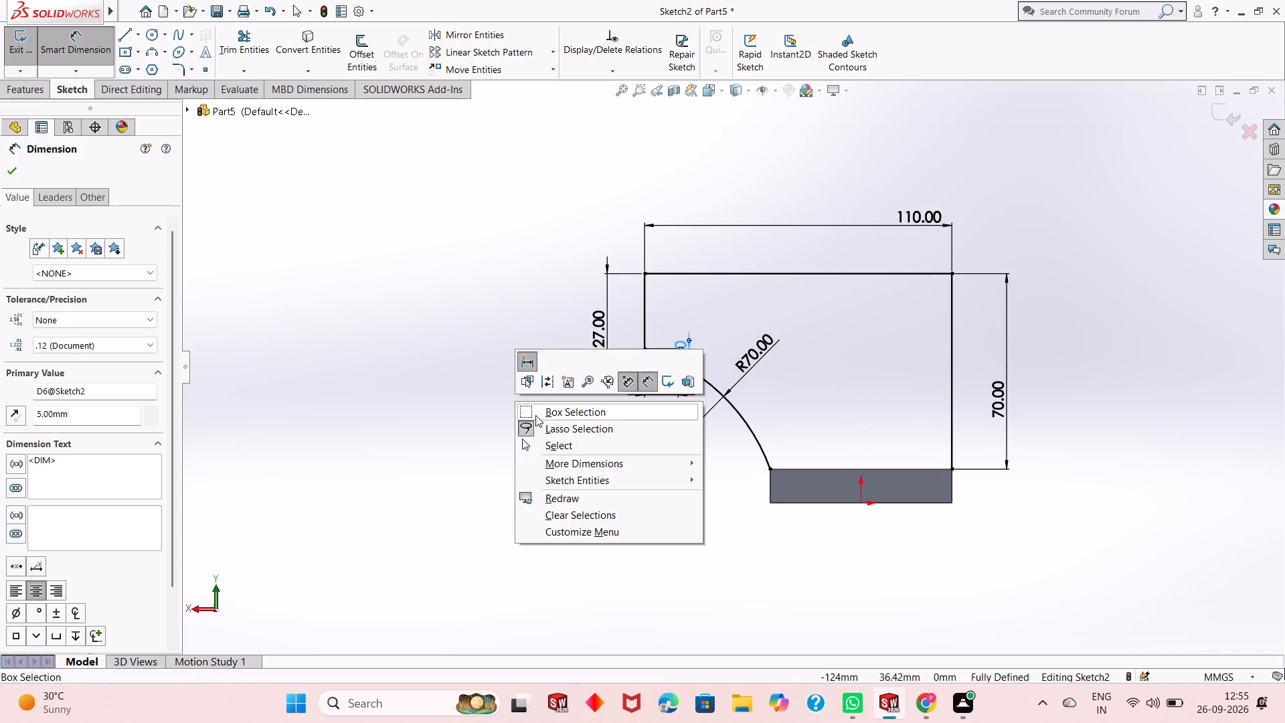
{"action": "left_click", "coordinate": [551, 443]}
Move the 5 mm dimension outside the profile, beside the 27 mm dimension and clear of the arc's radius dimension.
{"action": "scroll", "coordinate": [720, 389], "scroll_direction": "up", "scroll_amount": 1}
{"action": "scroll", "coordinate": [708, 374], "scroll_direction": "down", "scroll_amount": 2}
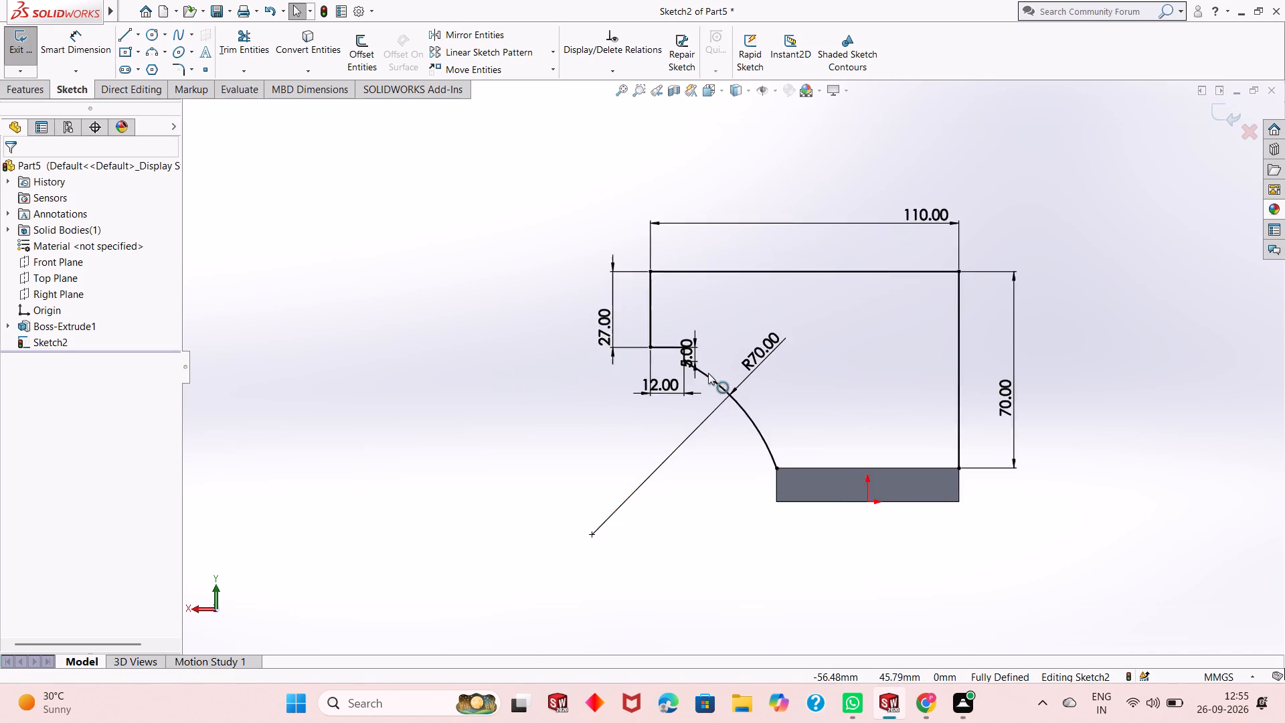
{"action": "scroll", "coordinate": [708, 373], "scroll_direction": "down", "scroll_amount": 4}
{"action": "left_click_drag", "start_coordinate": [686, 341], "coordinate": [826, 364]}
{"action": "scroll", "coordinate": [709, 417], "scroll_direction": "up", "scroll_amount": 3}
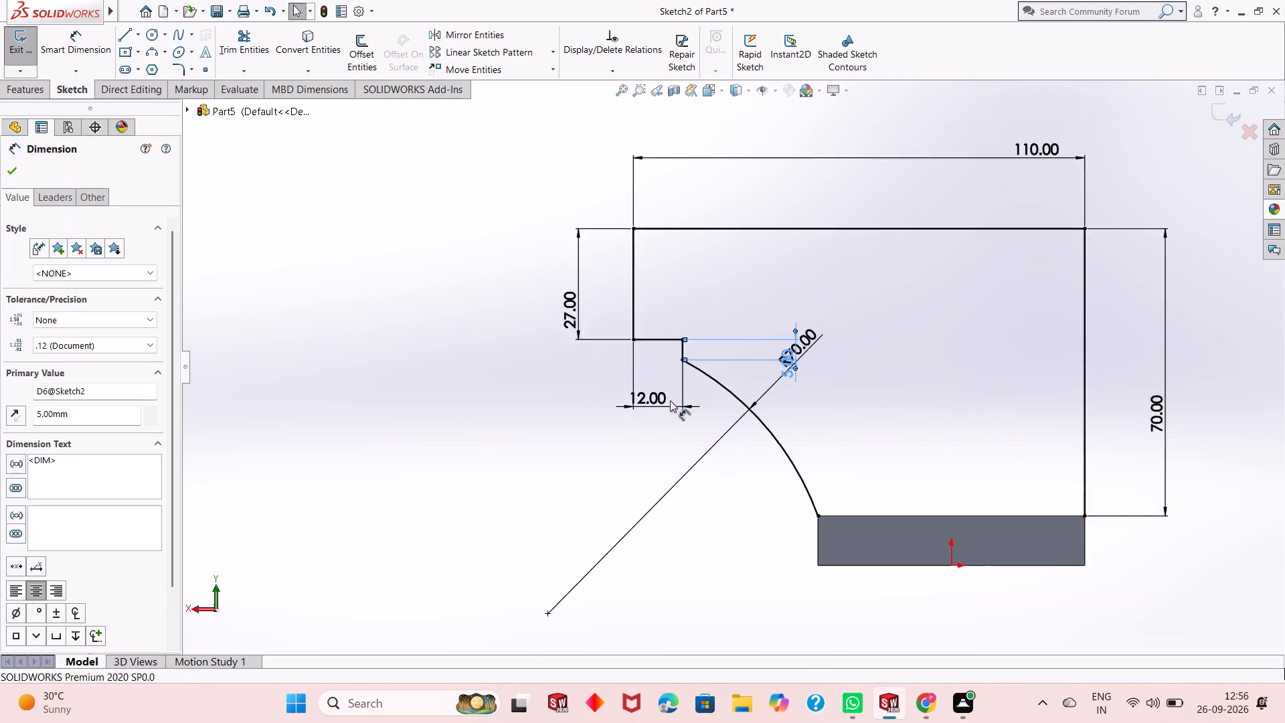
{"action": "scroll", "coordinate": [670, 400], "scroll_direction": "up", "scroll_amount": 4}
{"action": "scroll", "coordinate": [999, 434], "scroll_direction": "down", "scroll_amount": 1}
{"action": "left_click", "coordinate": [810, 385]}
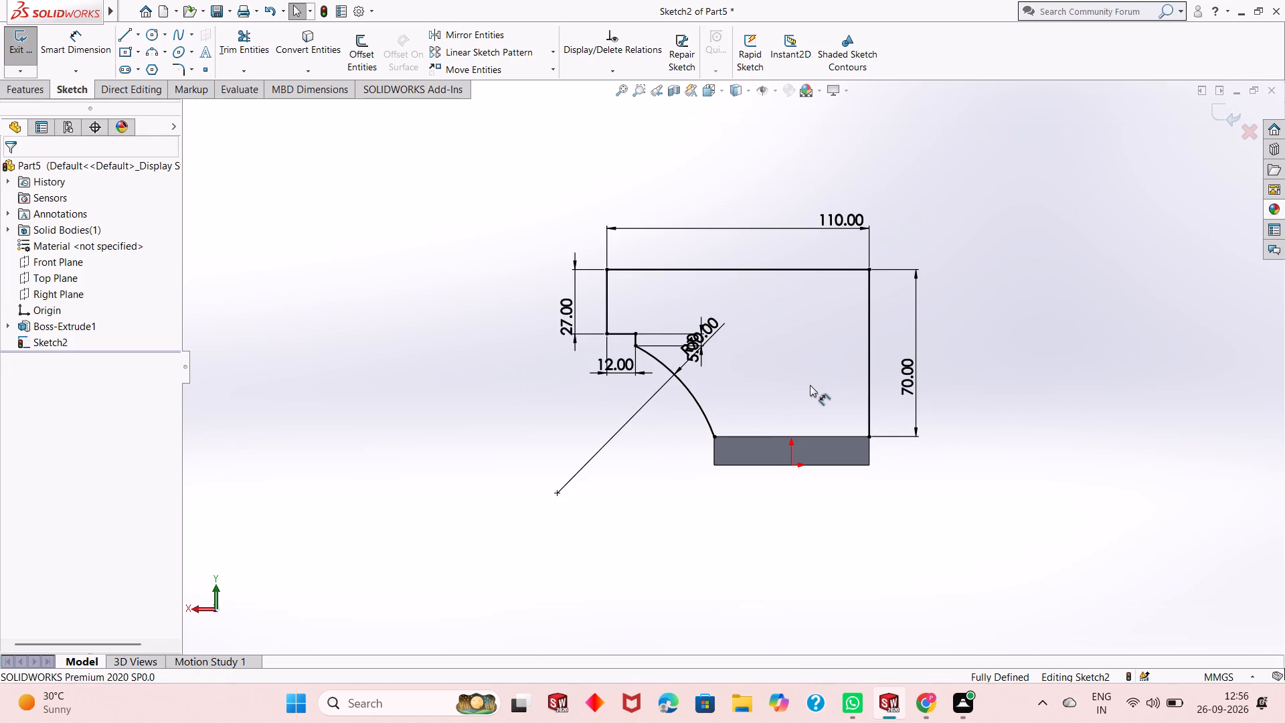
{"action": "left_click_drag", "start_coordinate": [688, 353], "coordinate": [487, 337]}
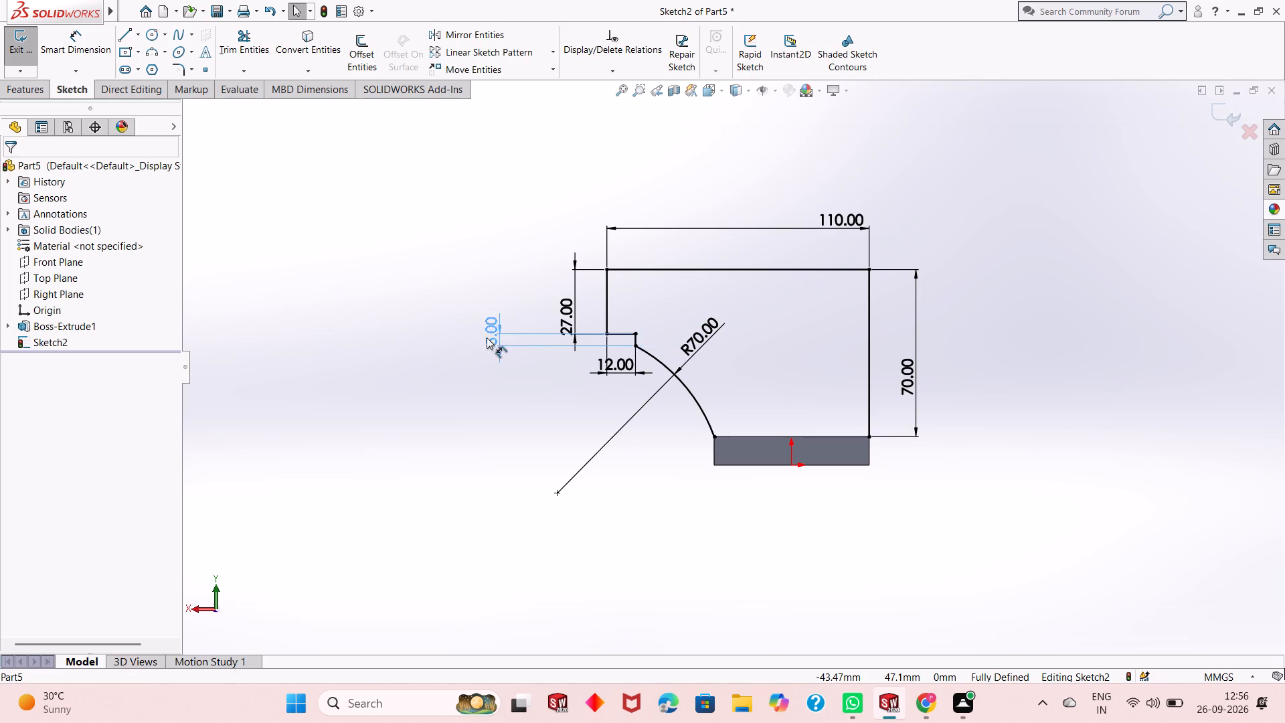
{"action": "left_click_drag", "start_coordinate": [487, 337], "coordinate": [531, 345]}
{"action": "left_click", "coordinate": [594, 474]}
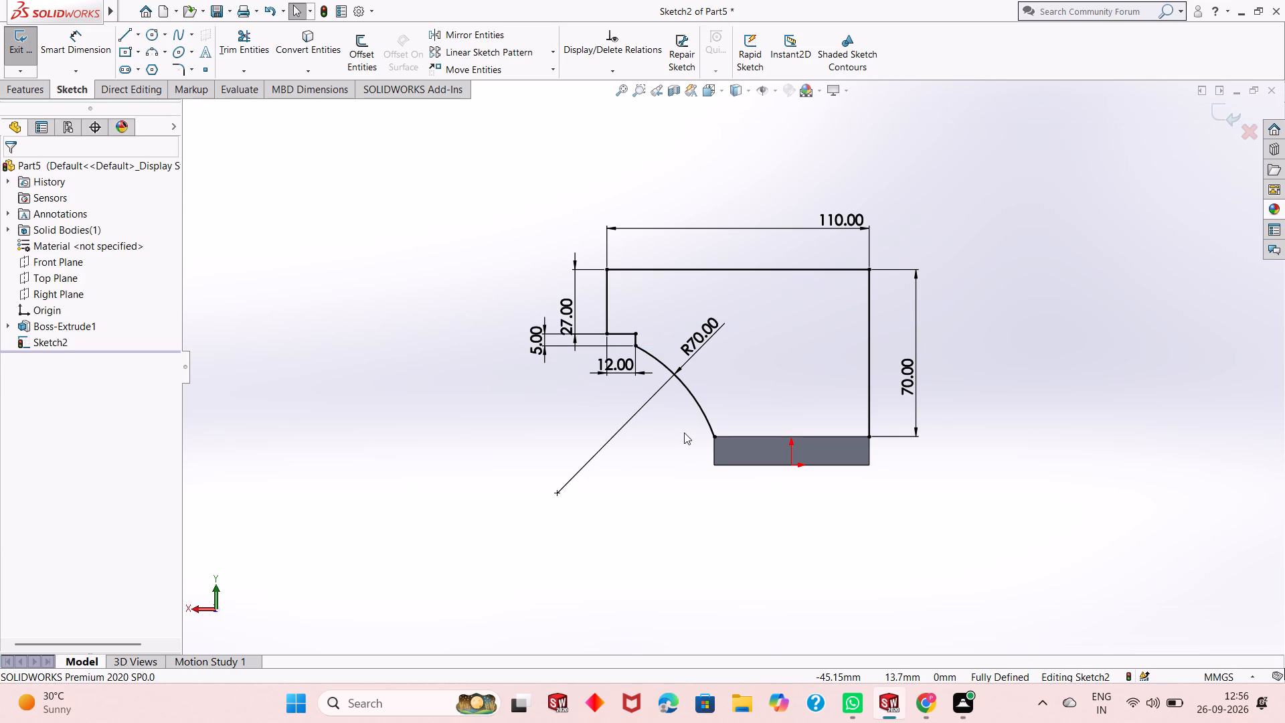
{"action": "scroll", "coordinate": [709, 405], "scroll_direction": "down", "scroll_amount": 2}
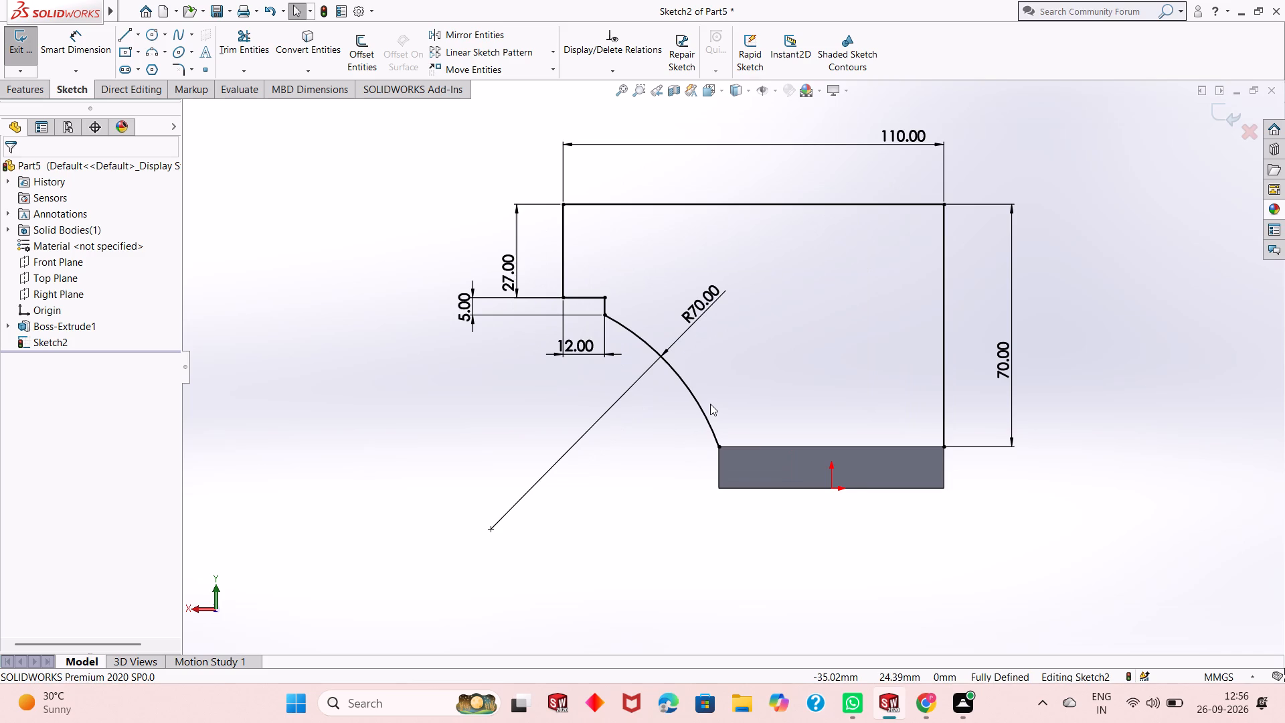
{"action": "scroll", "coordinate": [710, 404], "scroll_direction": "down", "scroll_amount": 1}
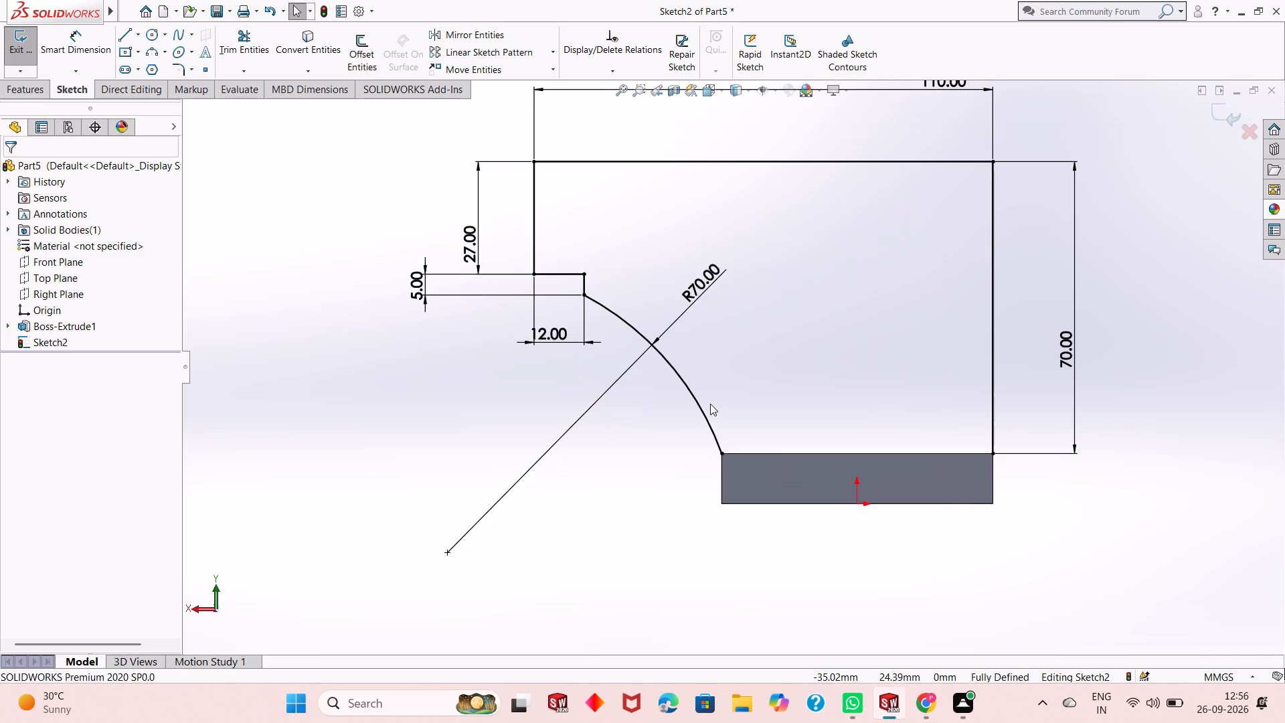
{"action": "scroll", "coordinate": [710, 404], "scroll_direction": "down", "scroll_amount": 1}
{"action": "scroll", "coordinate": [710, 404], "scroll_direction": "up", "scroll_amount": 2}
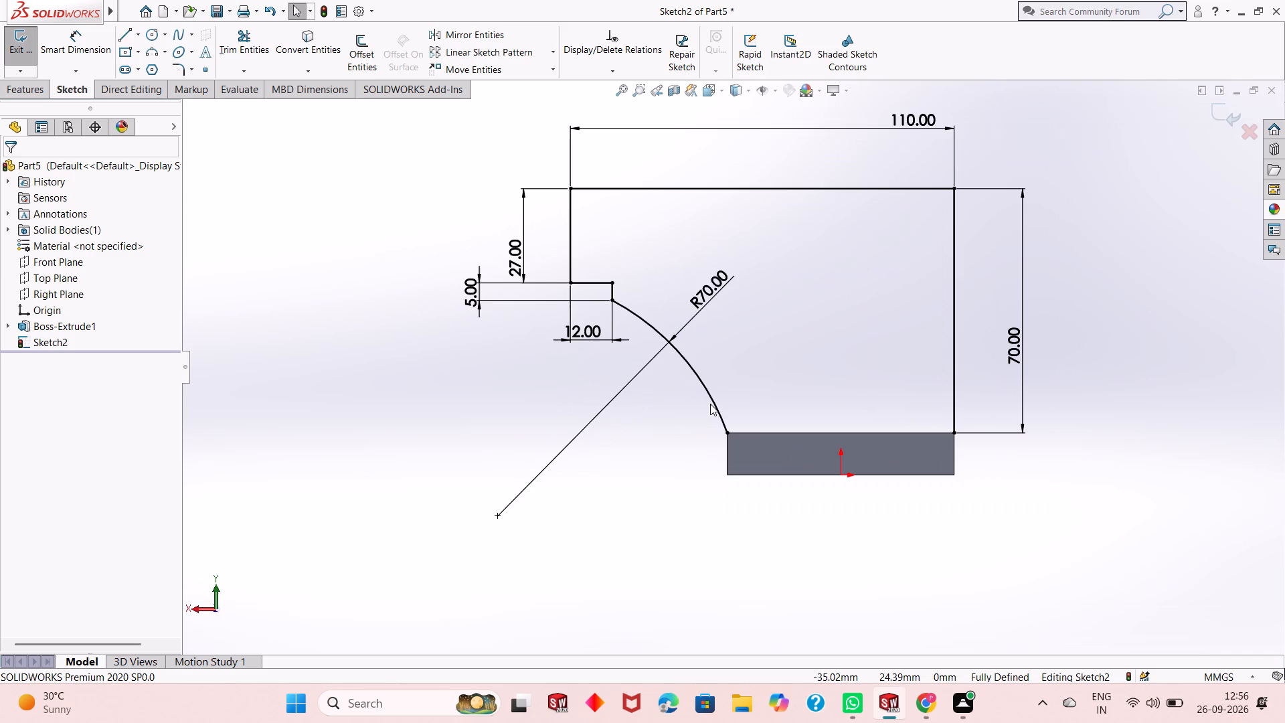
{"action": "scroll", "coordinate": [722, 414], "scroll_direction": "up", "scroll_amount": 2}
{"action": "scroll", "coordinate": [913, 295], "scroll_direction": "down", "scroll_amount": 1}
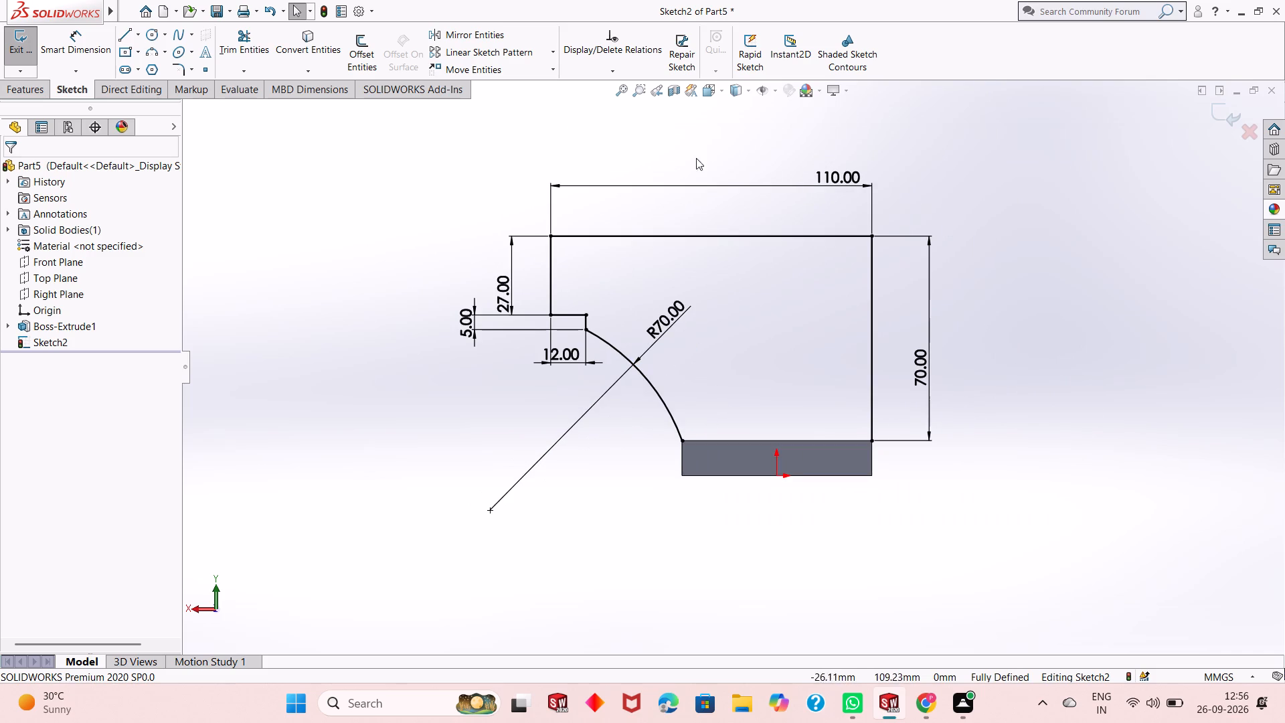
Close the profile with a 65 mm horizontal line along the block's top edge, from the arc's lower end to the tall vertical edge.
{"action": "left_click", "coordinate": [126, 35]}
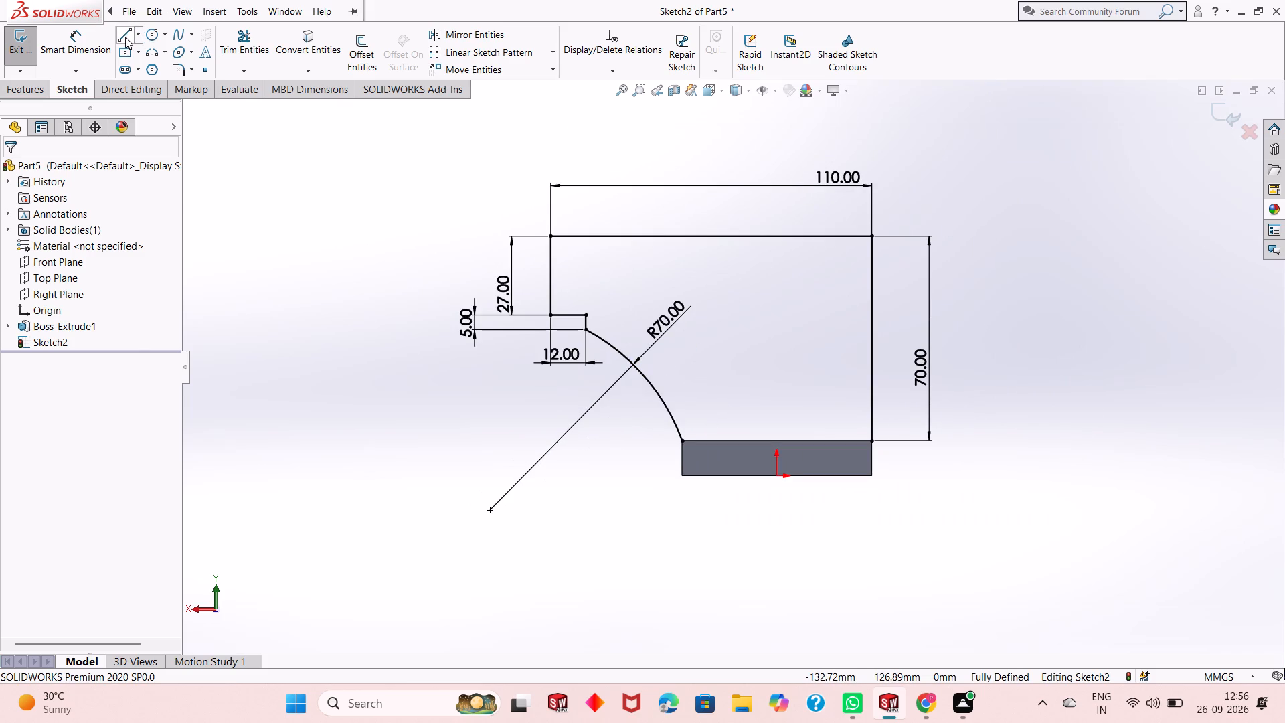
{"action": "left_click", "coordinate": [685, 441]}
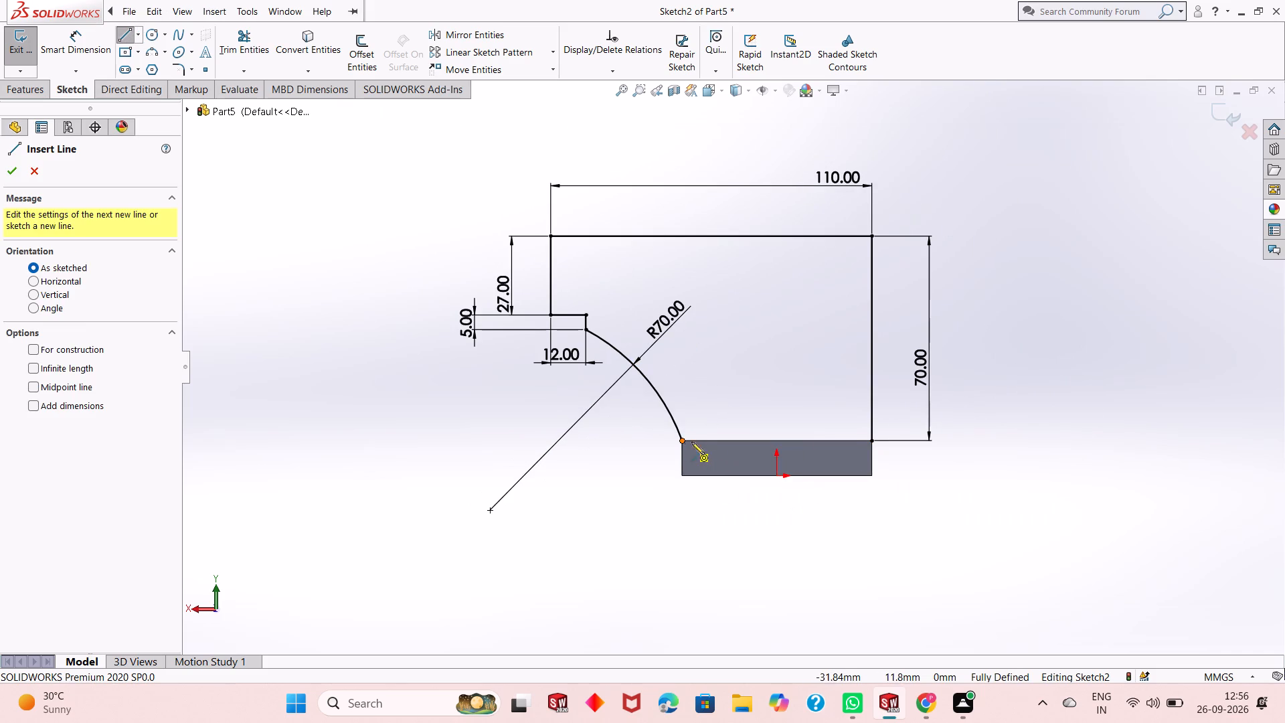
{"action": "left_click", "coordinate": [873, 443]}
{"action": "right_click", "coordinate": [946, 462]}
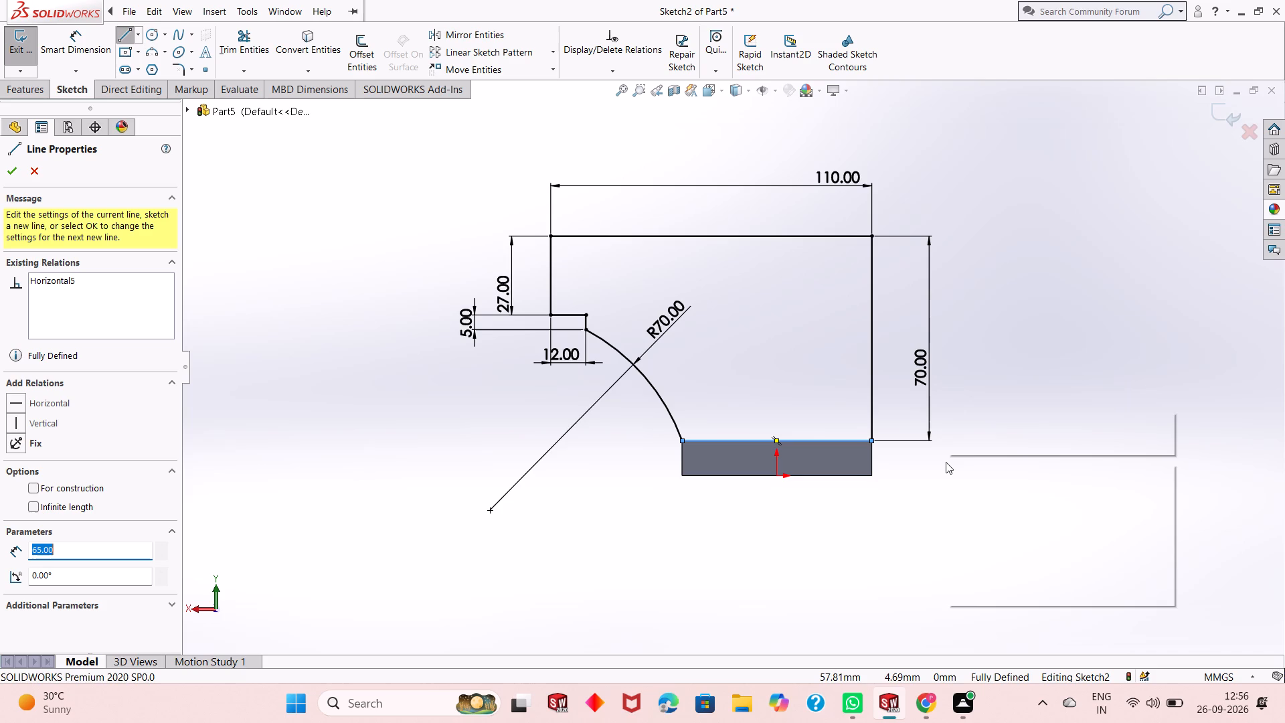
{"action": "left_click", "coordinate": [958, 469]}
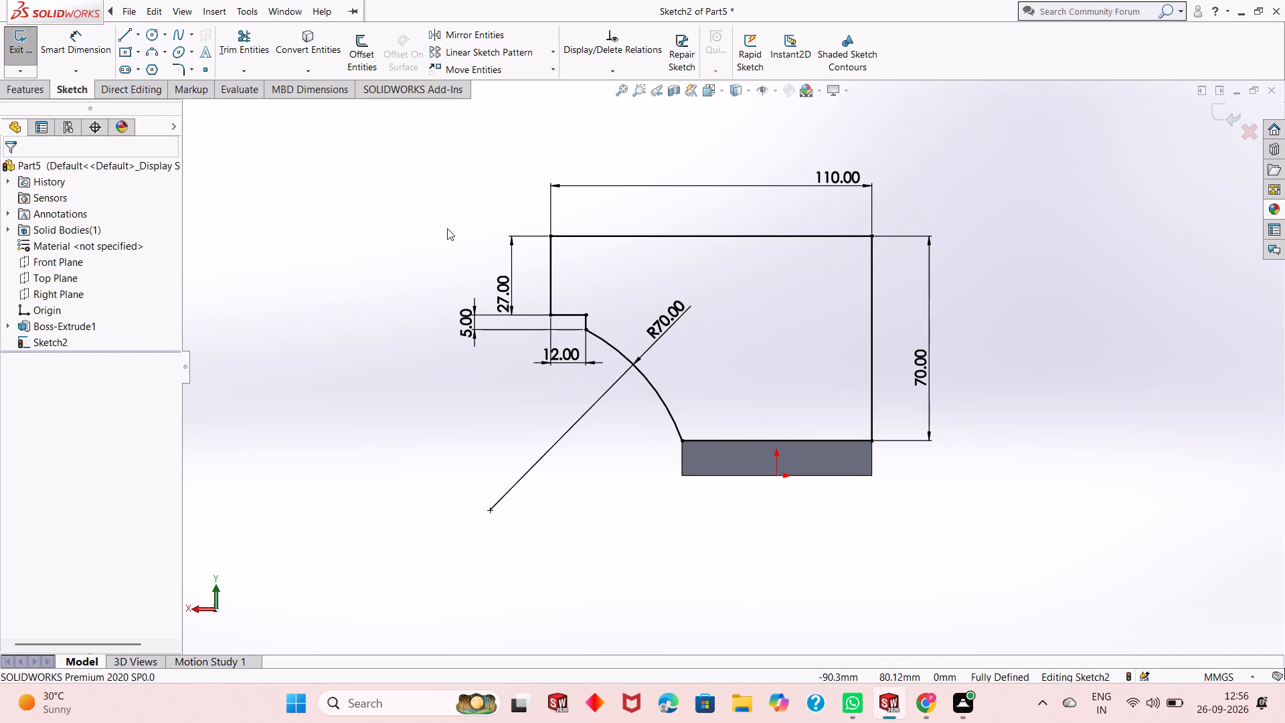
Extrude the closed arm profile 12 mm as a merged boss, reversing the direction so it rises over the base block.
{"action": "left_click", "coordinate": [25, 94]}
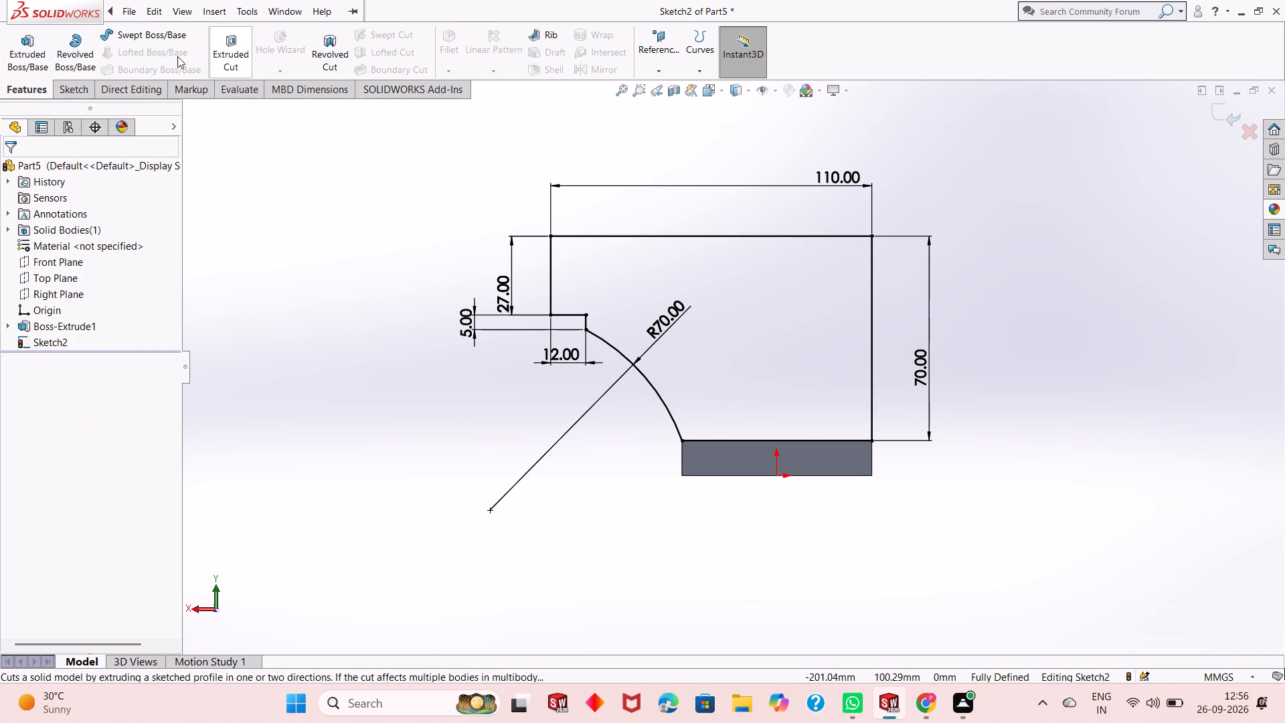
{"action": "left_click", "coordinate": [31, 54]}
{"action": "middle_click_drag", "start_coordinate": [614, 441], "coordinate": [614, 443]}
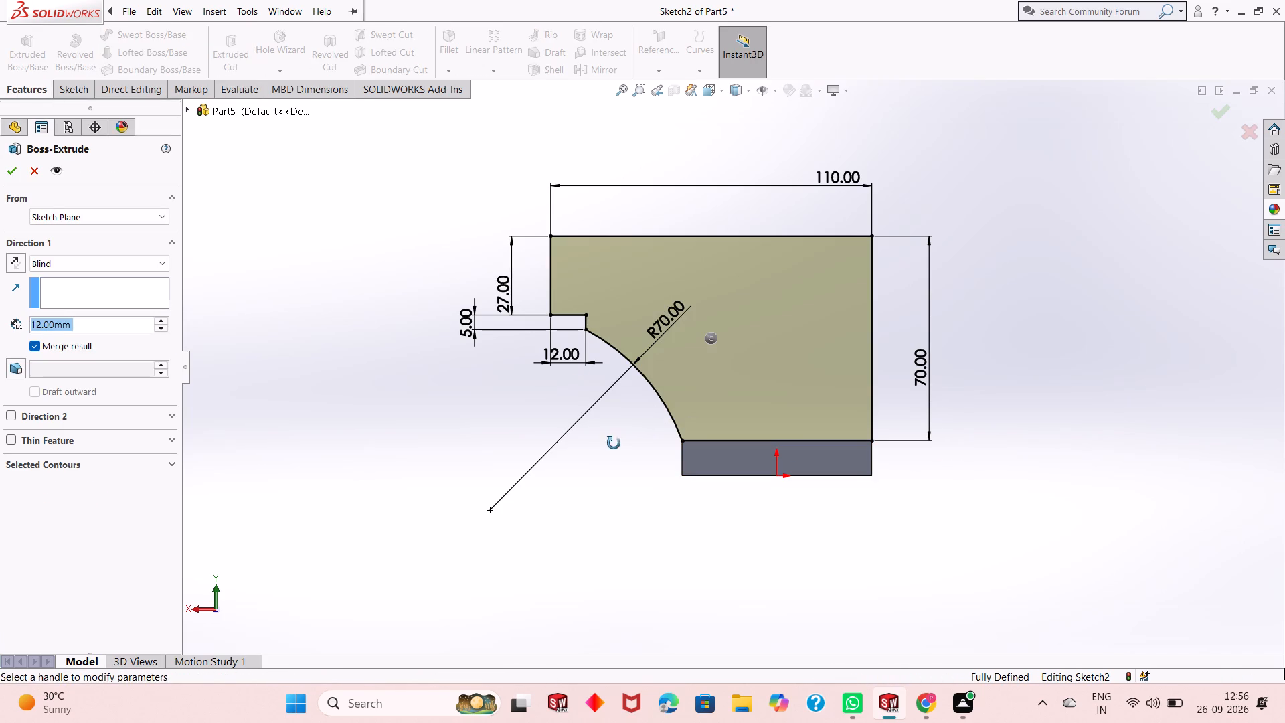
{"action": "middle_click_drag", "start_coordinate": [614, 443], "coordinate": [742, 481]}
{"action": "left_click", "coordinate": [15, 262]}
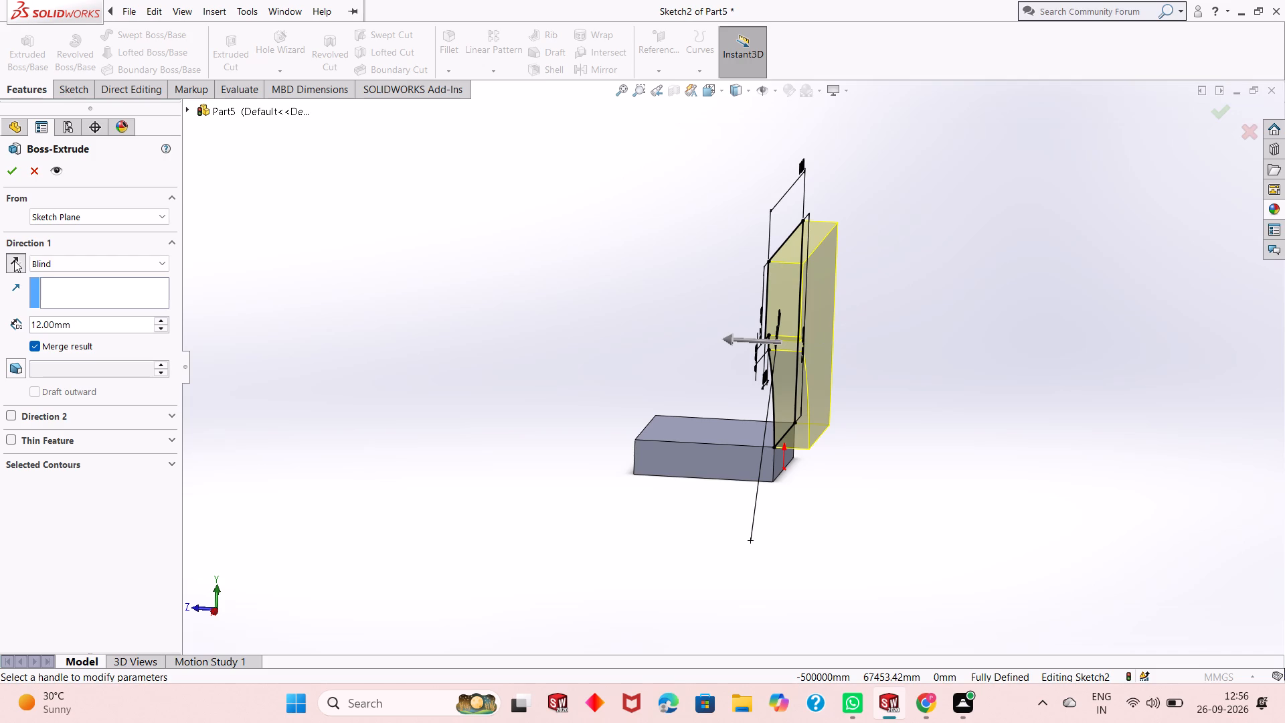
{"action": "type", "text": "12"}
{"action": "key", "text": "Return"}
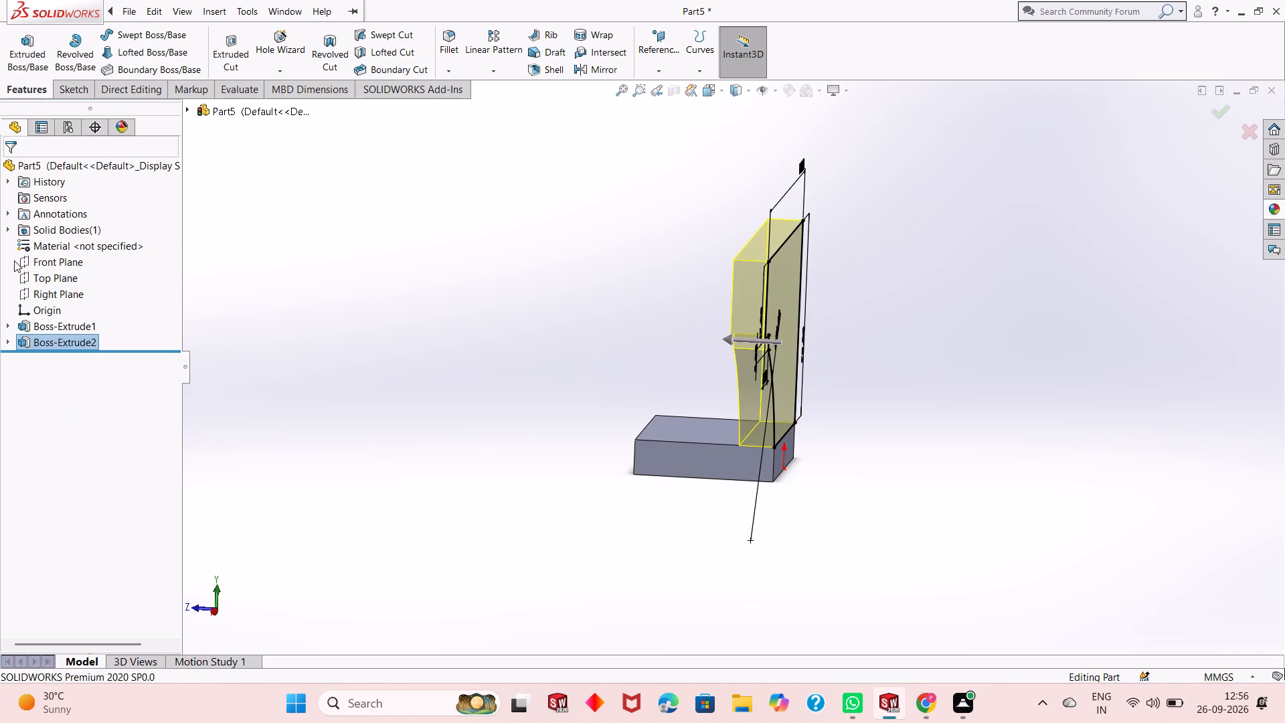
Review the arm extrusion's feature settings and close them with the same values.
{"action": "left_click", "coordinate": [270, 299]}
{"action": "left_click", "coordinate": [78, 343]}
{"action": "left_click", "coordinate": [90, 305]}
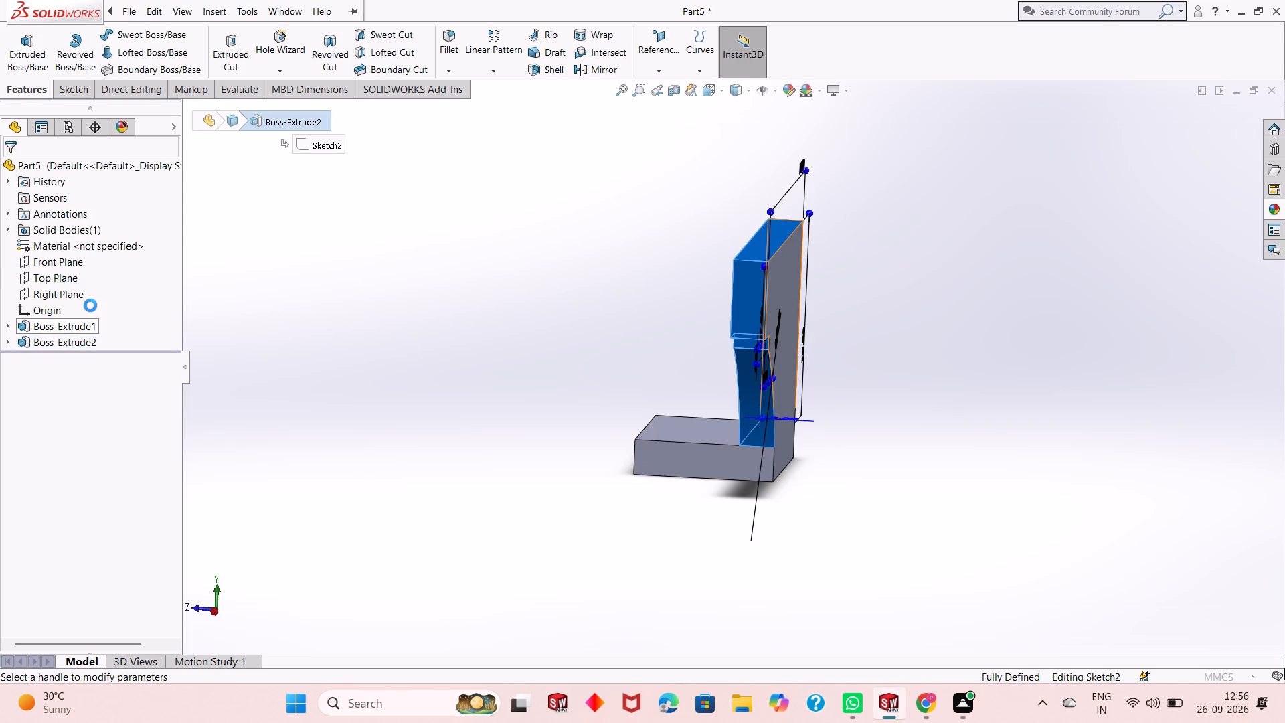
{"action": "left_click", "coordinate": [6, 163]}
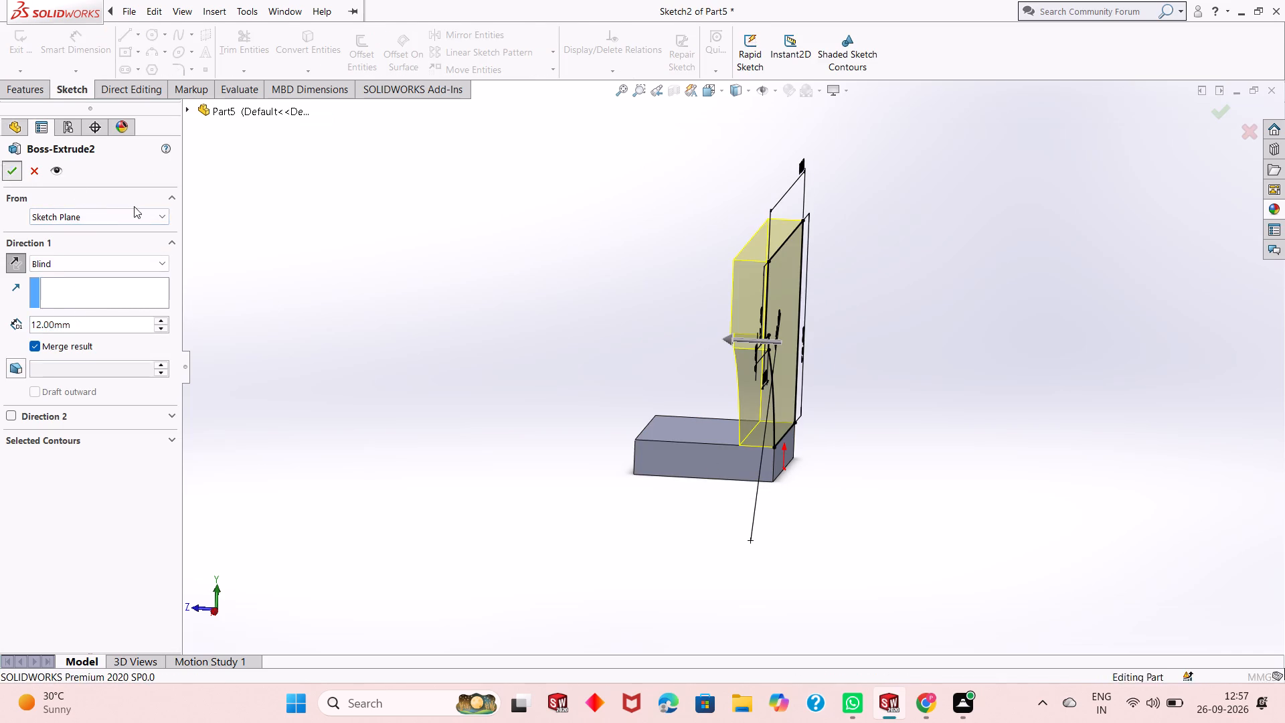
{"action": "left_click", "coordinate": [367, 250]}
Examine the arm and base block from several sides, checking the overhang, step and curved underside.
{"action": "middle_click_drag", "start_coordinate": [711, 343], "coordinate": [667, 364]}
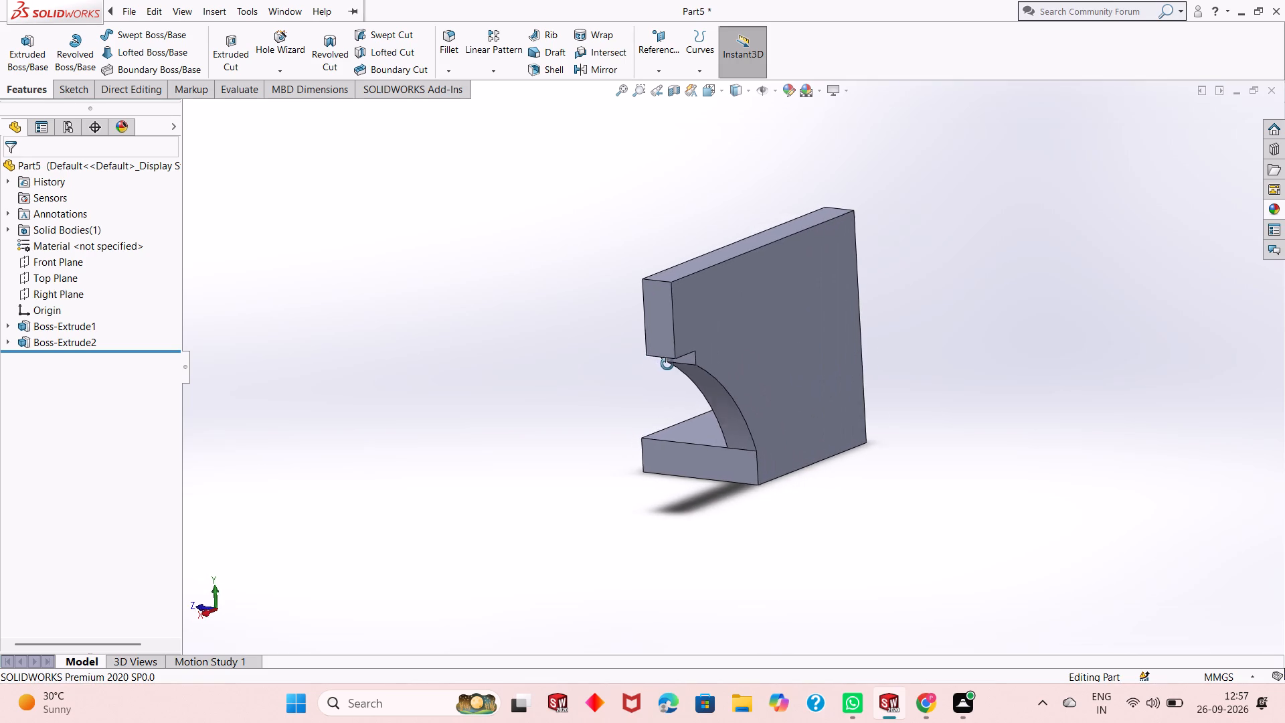
{"action": "middle_click_drag", "start_coordinate": [667, 364], "coordinate": [831, 408]}
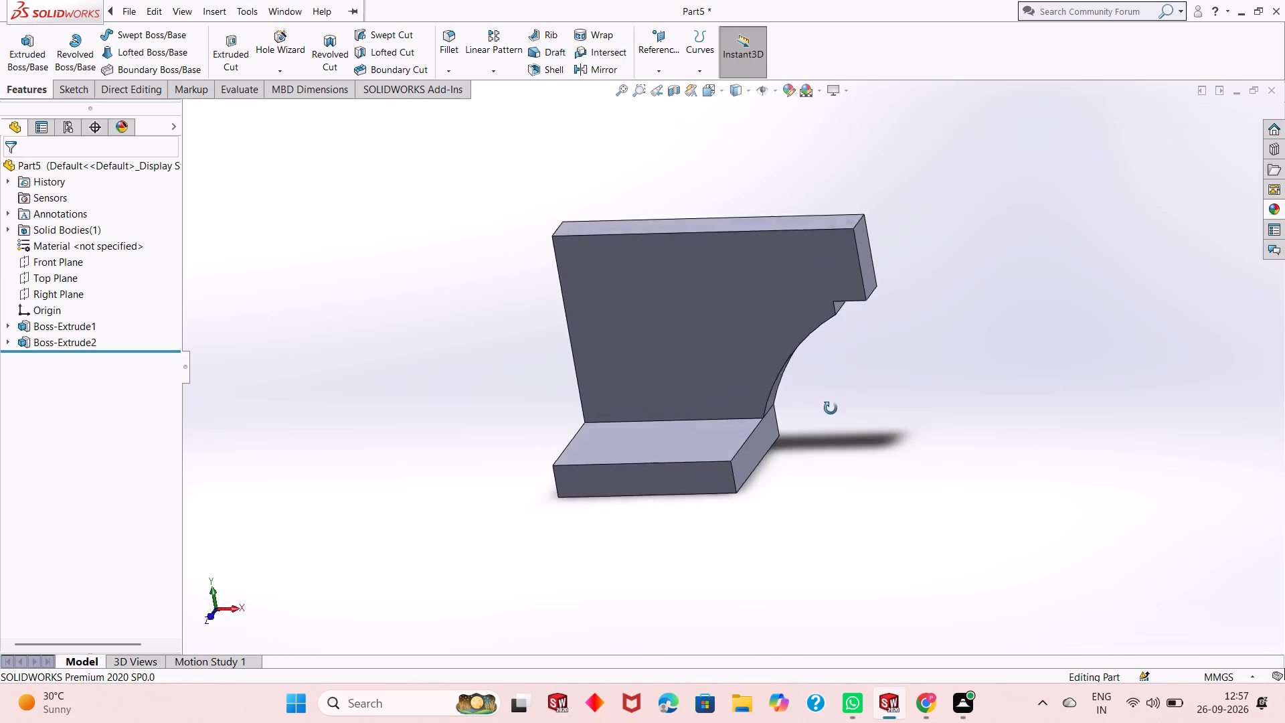
{"action": "middle_click_drag", "start_coordinate": [831, 408], "coordinate": [840, 325]}
{"action": "scroll", "coordinate": [795, 274], "scroll_direction": "down", "scroll_amount": 3}
{"action": "scroll", "coordinate": [706, 388], "scroll_direction": "down", "scroll_amount": 1}
{"action": "scroll", "coordinate": [693, 420], "scroll_direction": "up", "scroll_amount": 1}
{"action": "middle_click_drag", "start_coordinate": [693, 420], "coordinate": [729, 407]}
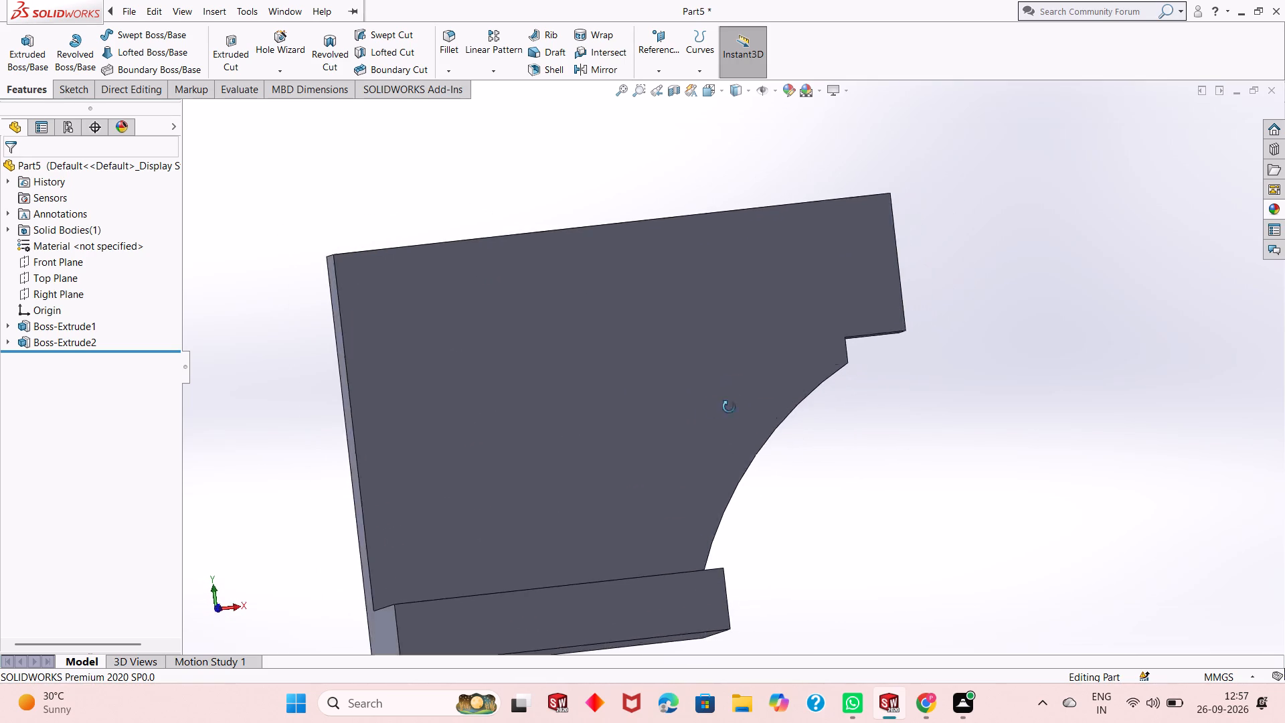
{"action": "middle_click_drag", "start_coordinate": [729, 407], "coordinate": [786, 423]}
{"action": "scroll", "coordinate": [786, 423], "scroll_direction": "up", "scroll_amount": 2}
{"action": "middle_click_drag", "start_coordinate": [757, 407], "coordinate": [712, 414]}
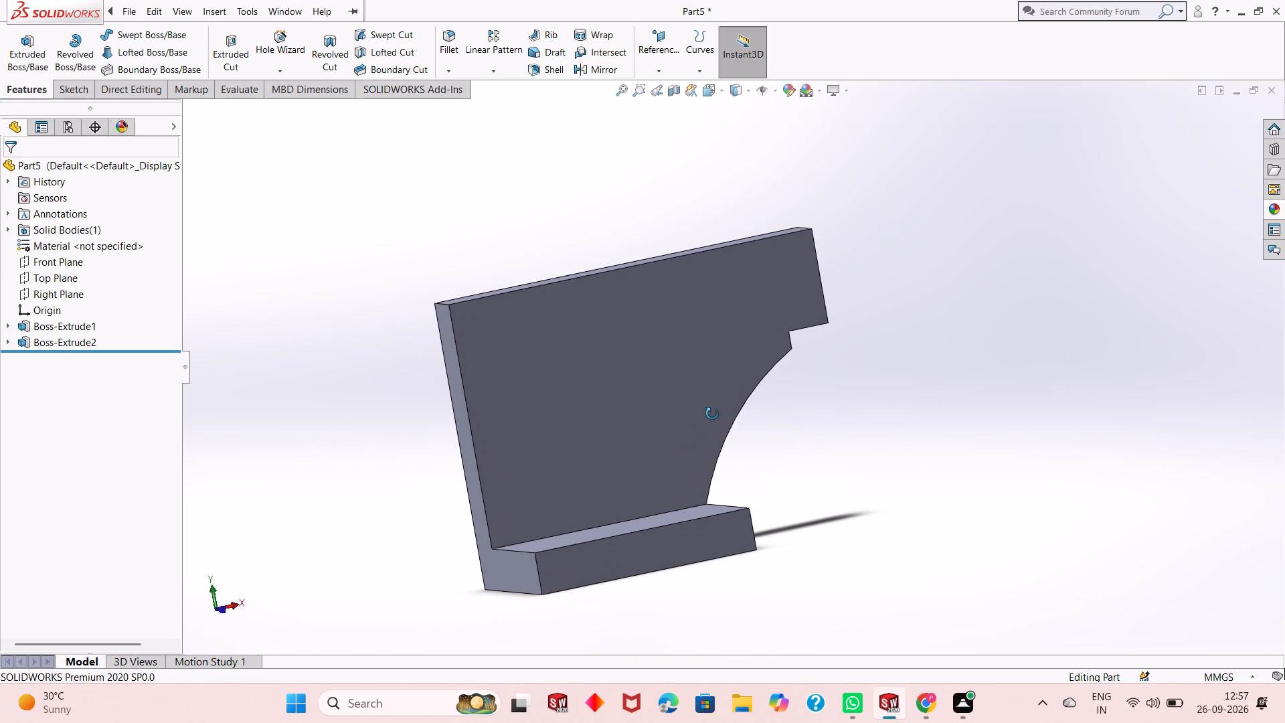
{"action": "middle_click_drag", "start_coordinate": [712, 414], "coordinate": [699, 415]}
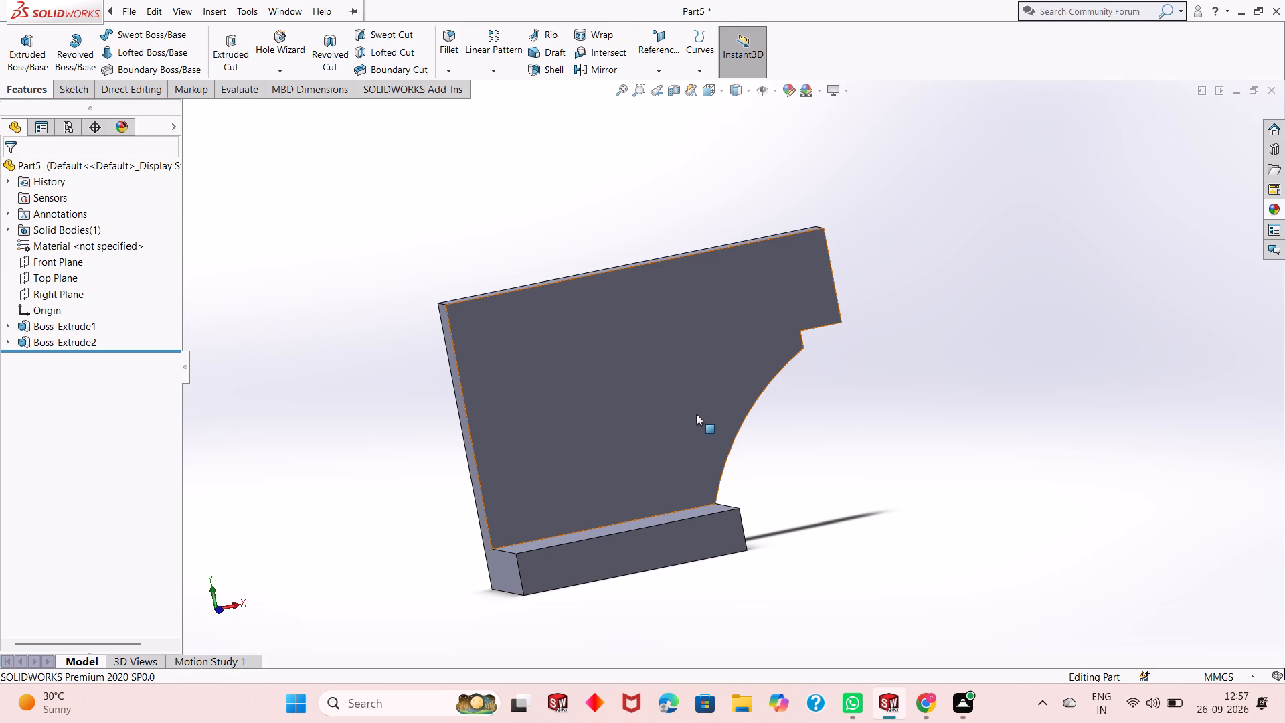
{"action": "scroll", "coordinate": [665, 378], "scroll_direction": "down", "scroll_amount": 1}
{"action": "scroll", "coordinate": [665, 378], "scroll_direction": "up", "scroll_amount": 2}
{"action": "middle_click_drag", "start_coordinate": [664, 372], "coordinate": [661, 393]}
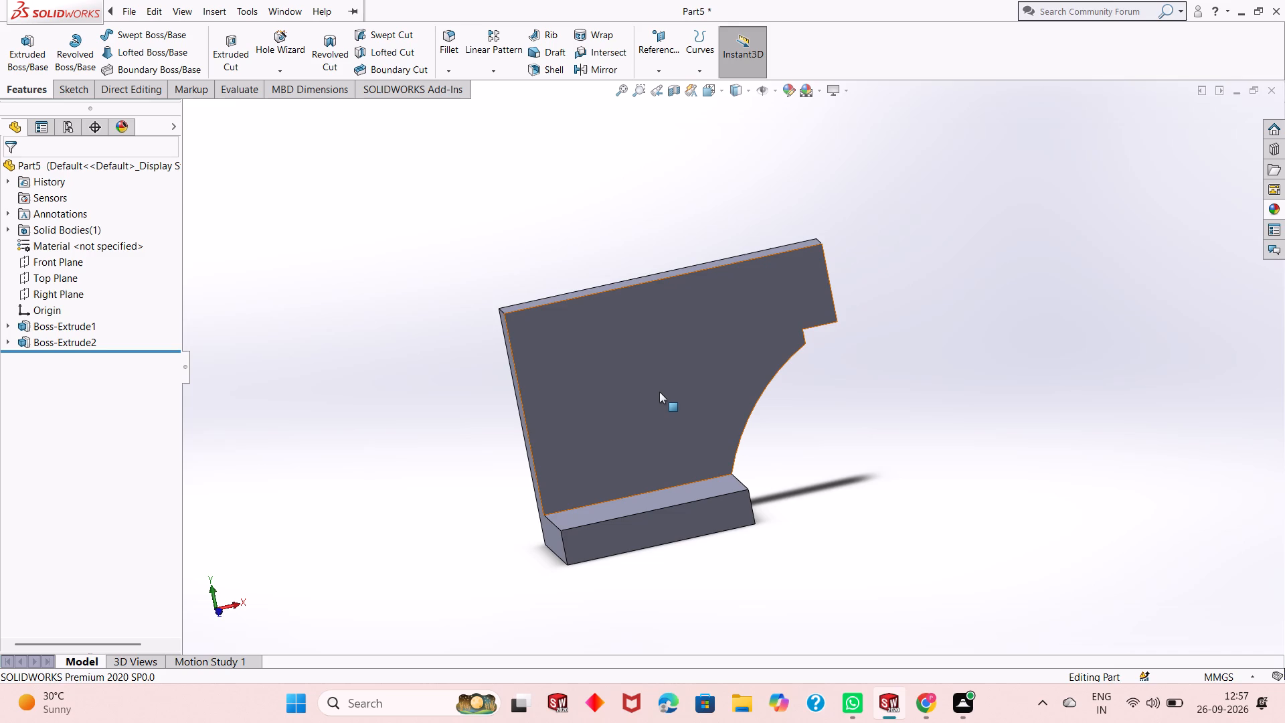
{"action": "scroll", "coordinate": [659, 392], "scroll_direction": "up", "scroll_amount": 1}
{"action": "middle_click_drag", "start_coordinate": [659, 392], "coordinate": [694, 410]}
{"action": "scroll", "coordinate": [705, 339], "scroll_direction": "down", "scroll_amount": 1}
{"action": "middle_click_drag", "start_coordinate": [680, 376], "coordinate": [679, 408]}
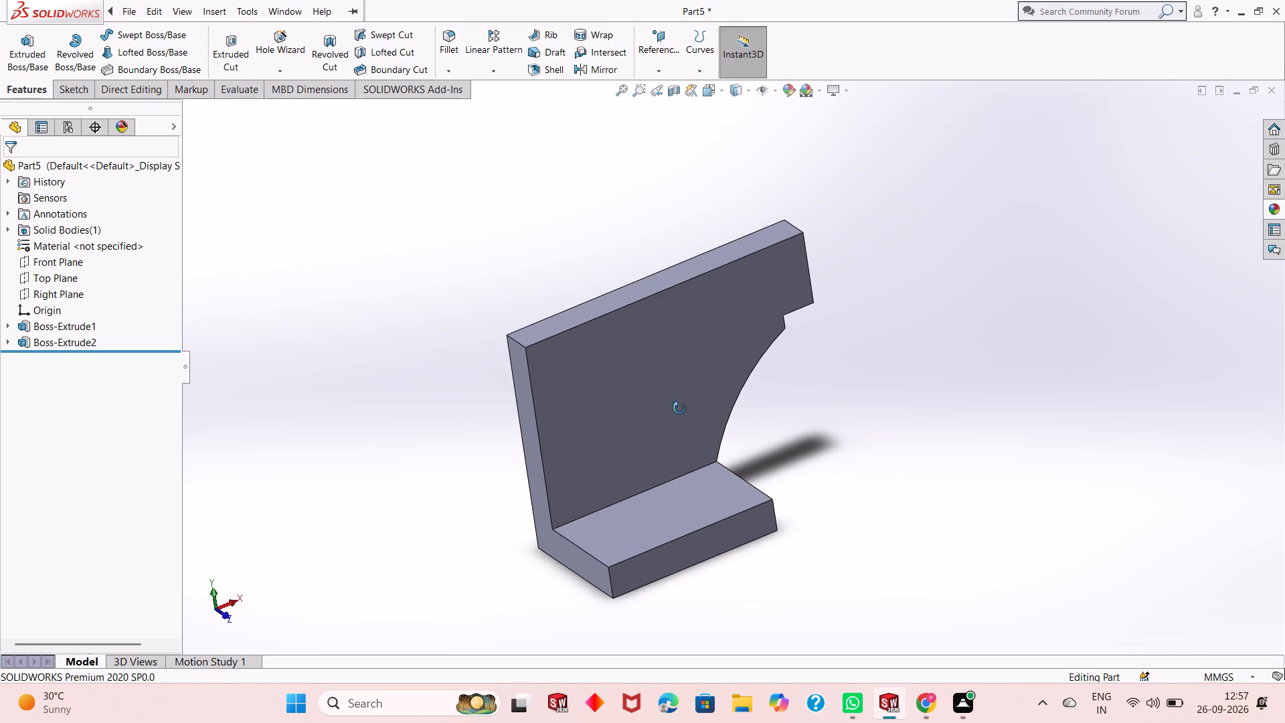
{"action": "middle_click_drag", "start_coordinate": [679, 408], "coordinate": [673, 412]}
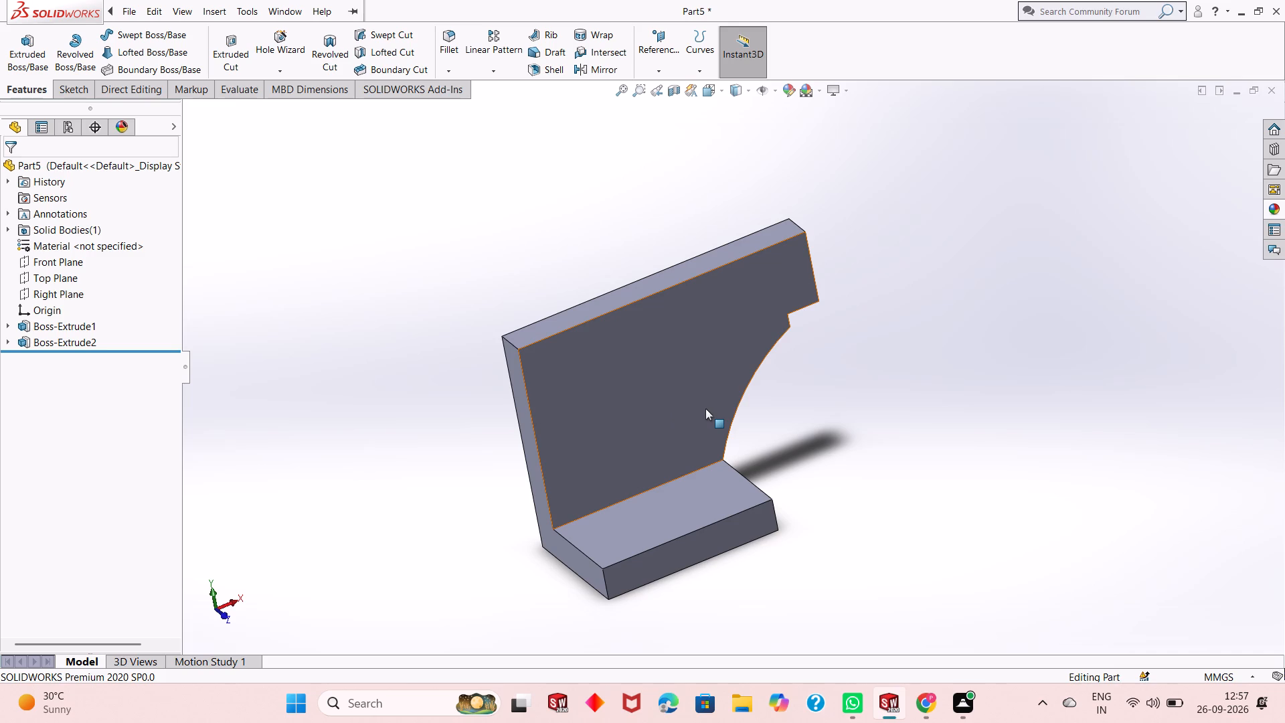
{"action": "middle_click_drag", "start_coordinate": [733, 438], "coordinate": [780, 316]}
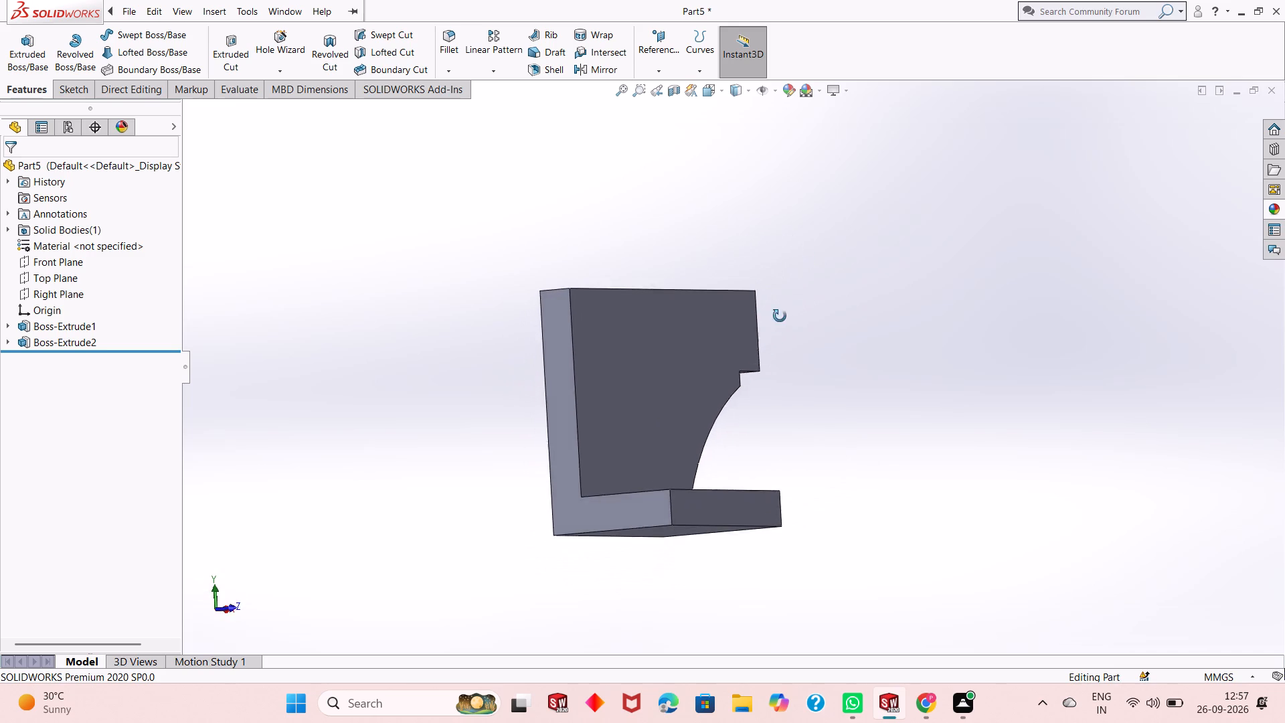
{"action": "middle_click_drag", "start_coordinate": [780, 316], "coordinate": [620, 305]}
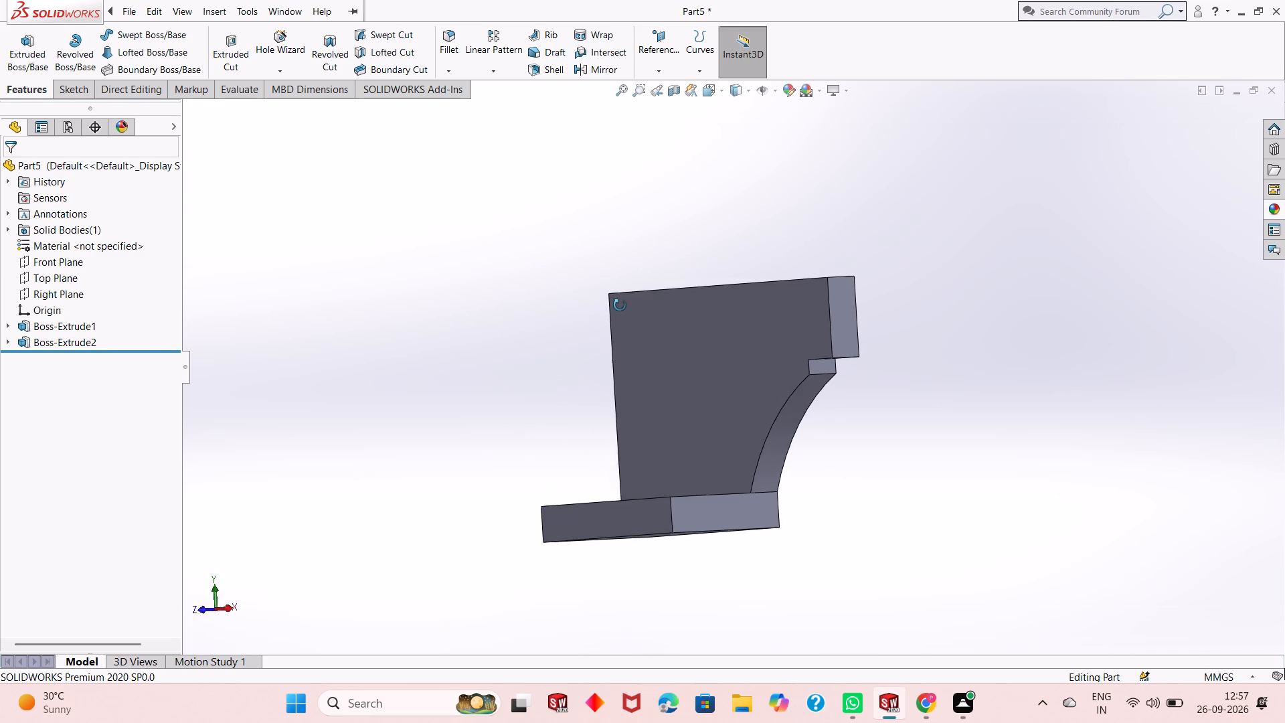
{"action": "middle_click_drag", "start_coordinate": [620, 305], "coordinate": [624, 304]}
{"action": "scroll", "coordinate": [705, 347], "scroll_direction": "up", "scroll_amount": 2}
{"action": "scroll", "coordinate": [726, 302], "scroll_direction": "down", "scroll_amount": 2}
{"action": "middle_click_drag", "start_coordinate": [735, 395], "coordinate": [717, 469]}
{"action": "scroll", "coordinate": [720, 337], "scroll_direction": "down", "scroll_amount": 1}
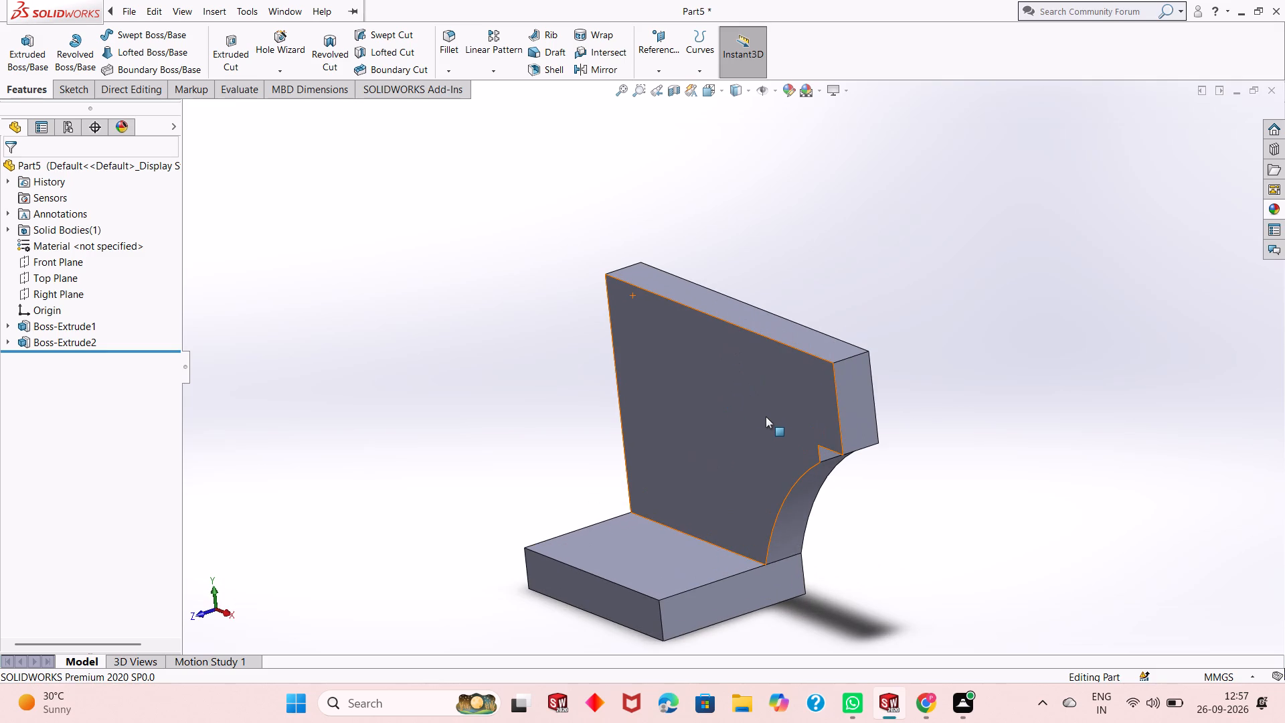
{"action": "scroll", "coordinate": [766, 416], "scroll_direction": "up", "scroll_amount": 1}
{"action": "middle_click_drag", "start_coordinate": [766, 416], "coordinate": [968, 424]}
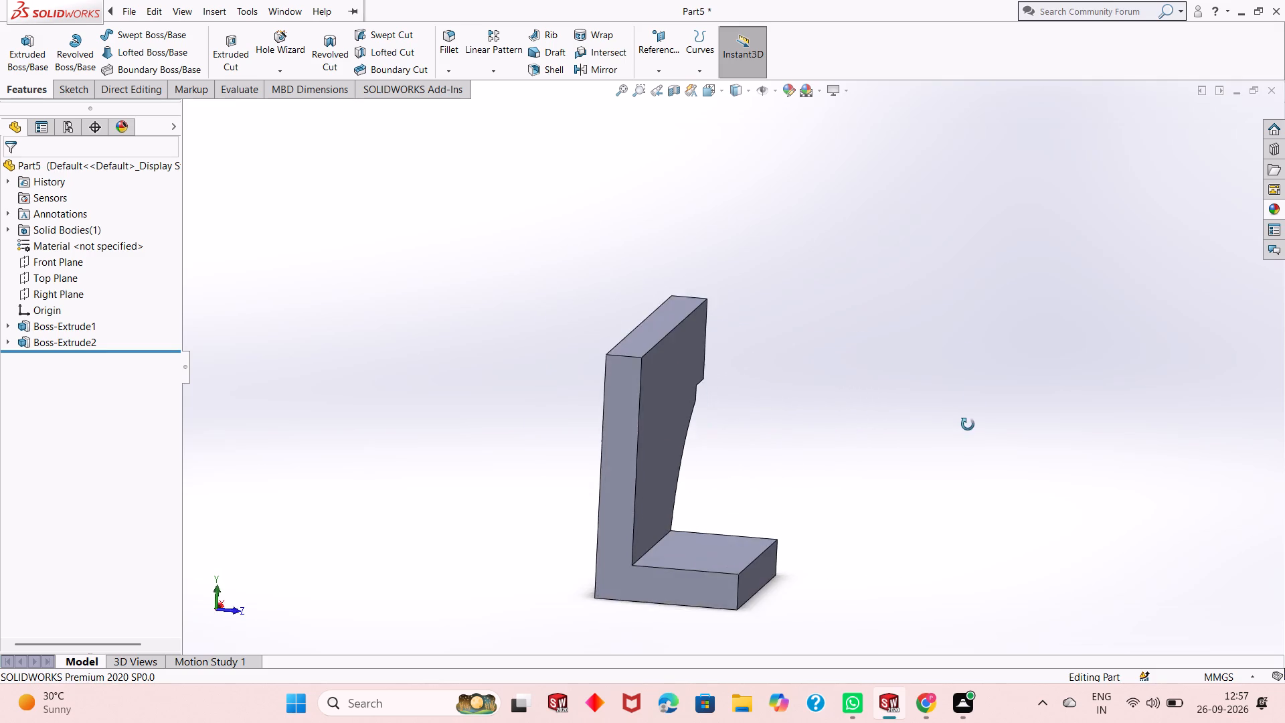
{"action": "middle_click_drag", "start_coordinate": [968, 424], "coordinate": [910, 461]}
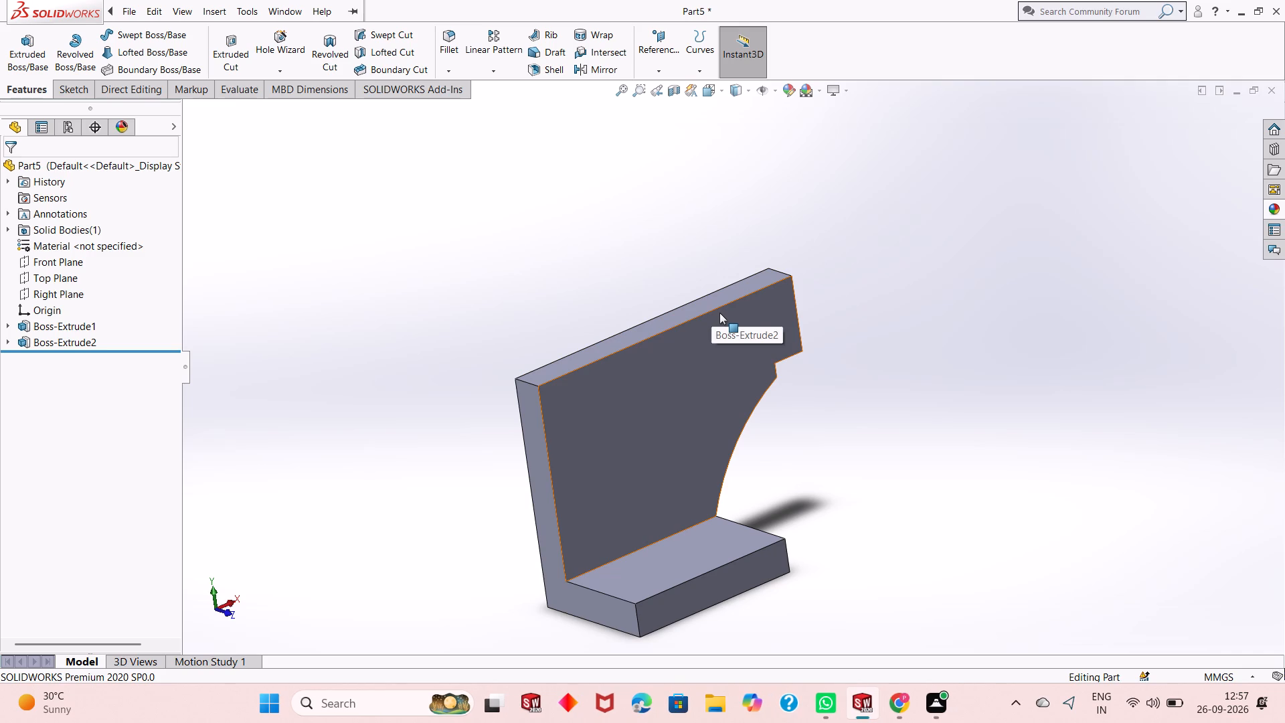
{"action": "middle_click_drag", "start_coordinate": [808, 450], "coordinate": [808, 451]}
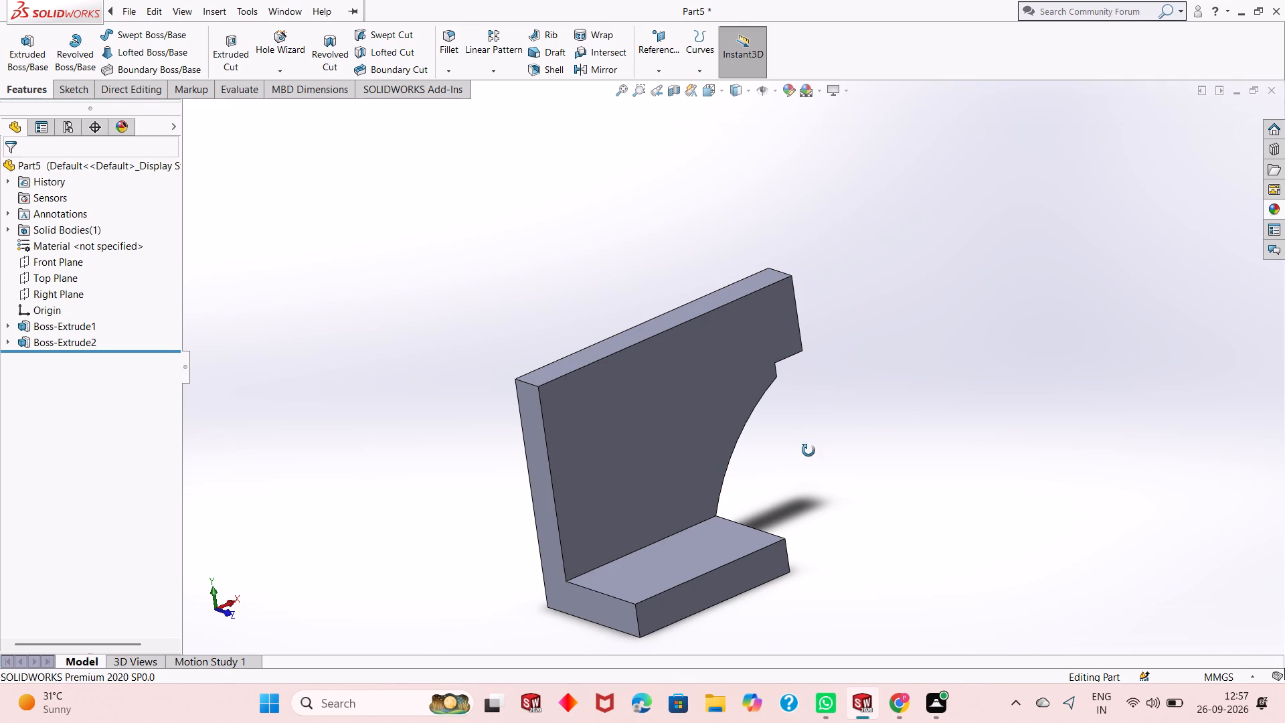
{"action": "middle_click_drag", "start_coordinate": [808, 451], "coordinate": [810, 418]}
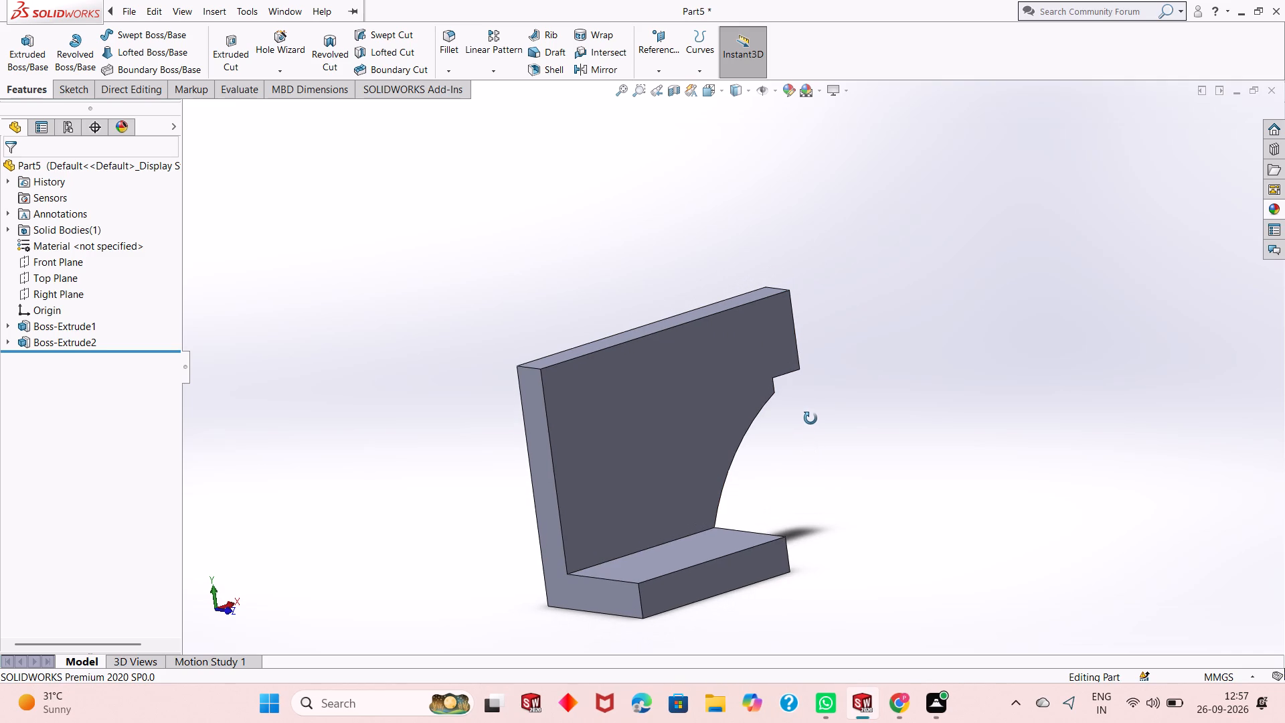
{"action": "middle_click_drag", "start_coordinate": [810, 418], "coordinate": [811, 418]}
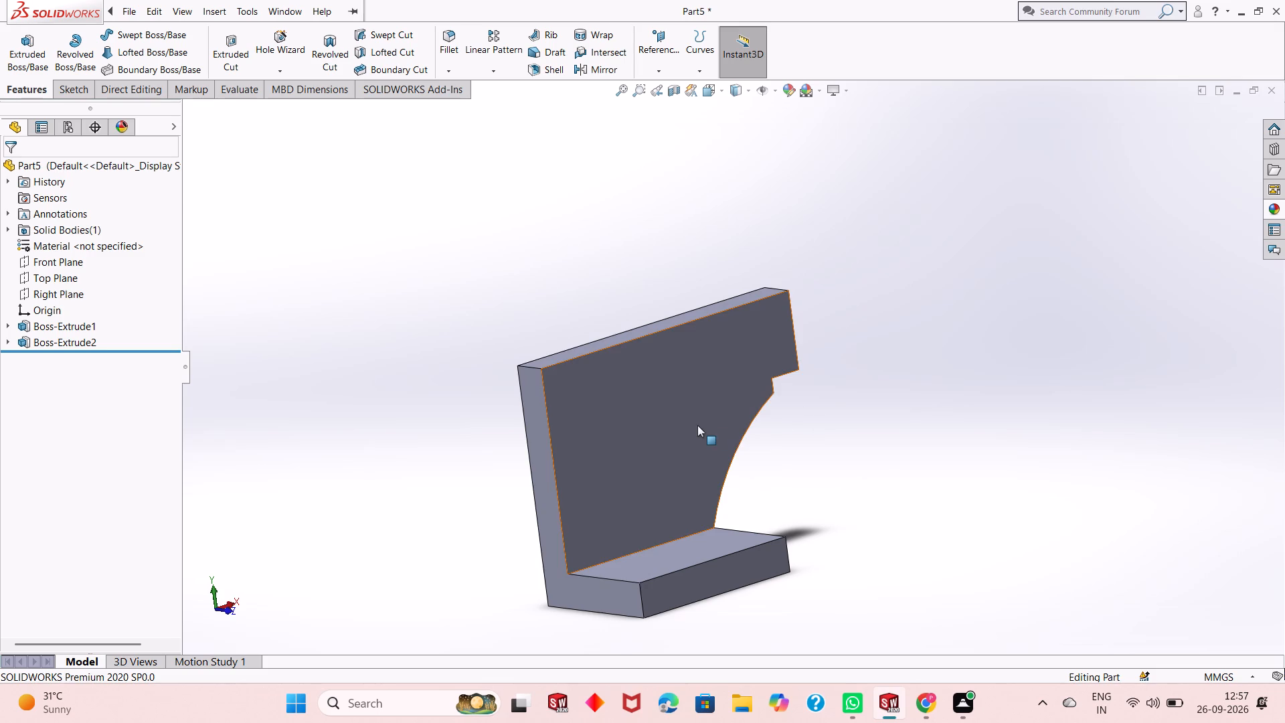
Open a new sketch on the arm's large front face, viewed square-on.
{"action": "left_click", "coordinate": [677, 410]}
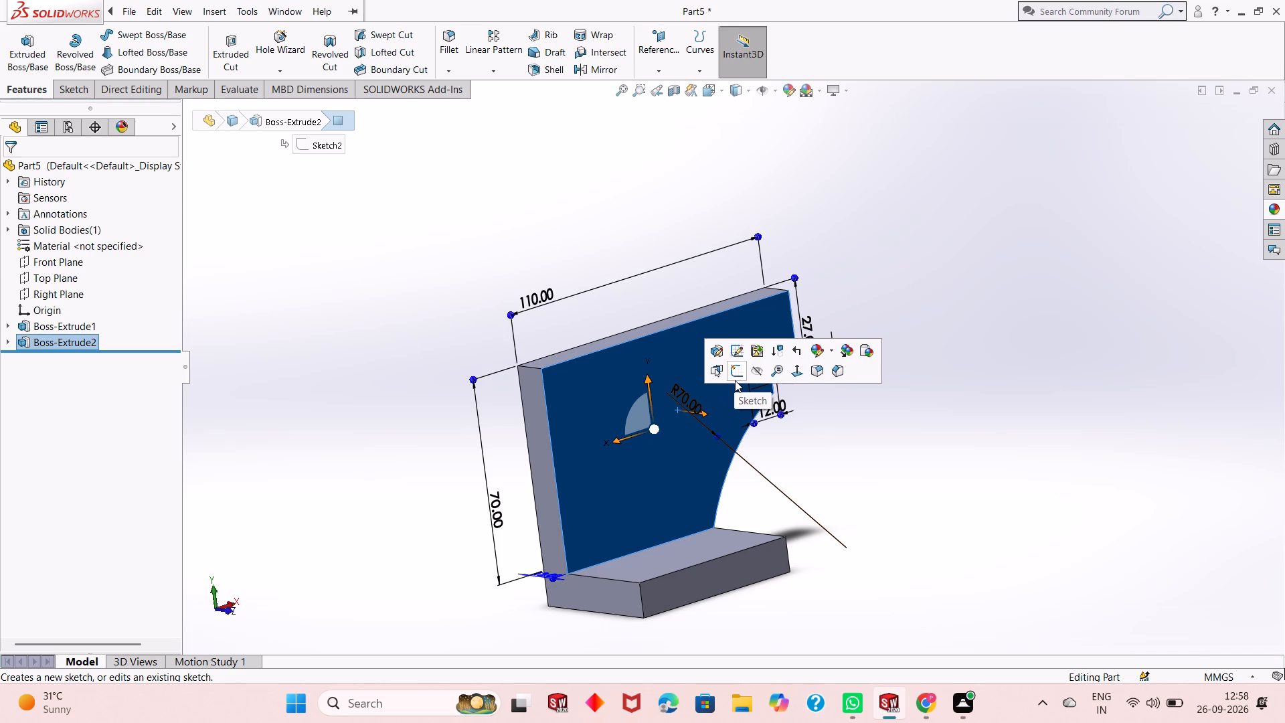
{"action": "left_click", "coordinate": [735, 380]}
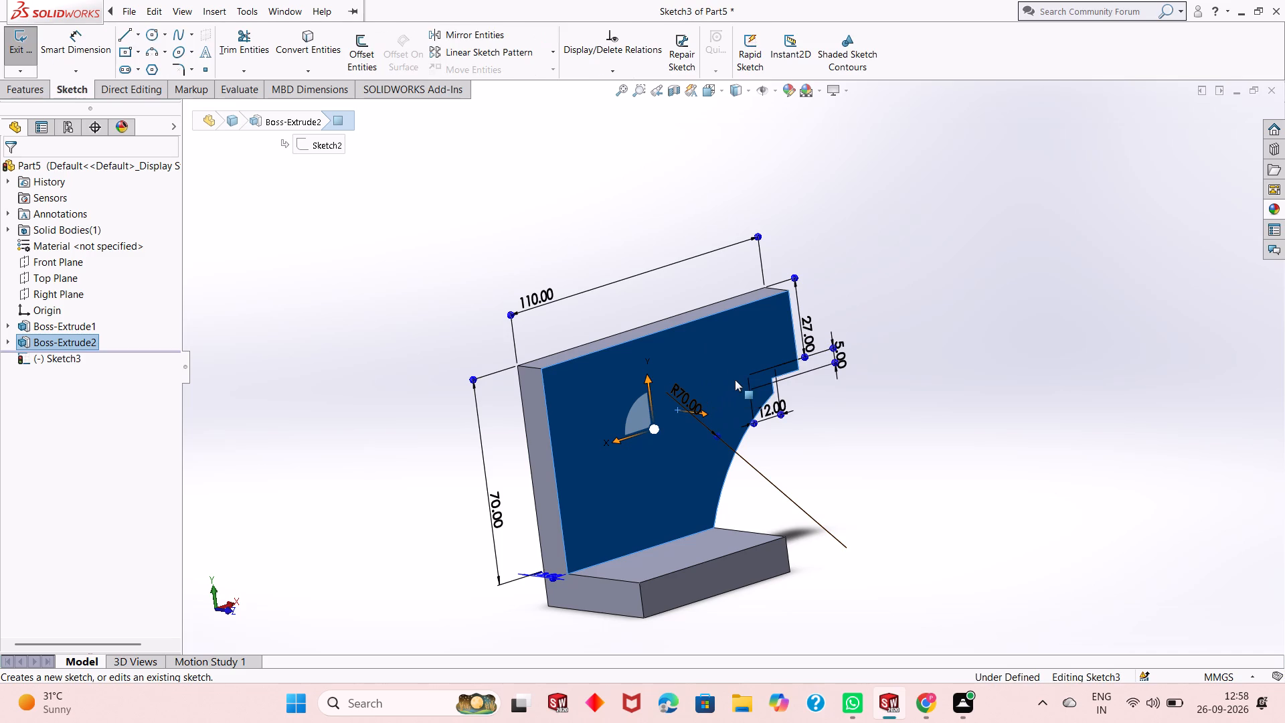
{"action": "key", "text": "Escape"}
{"action": "key", "text": "Escape"}
{"action": "key", "text": "Escape"}
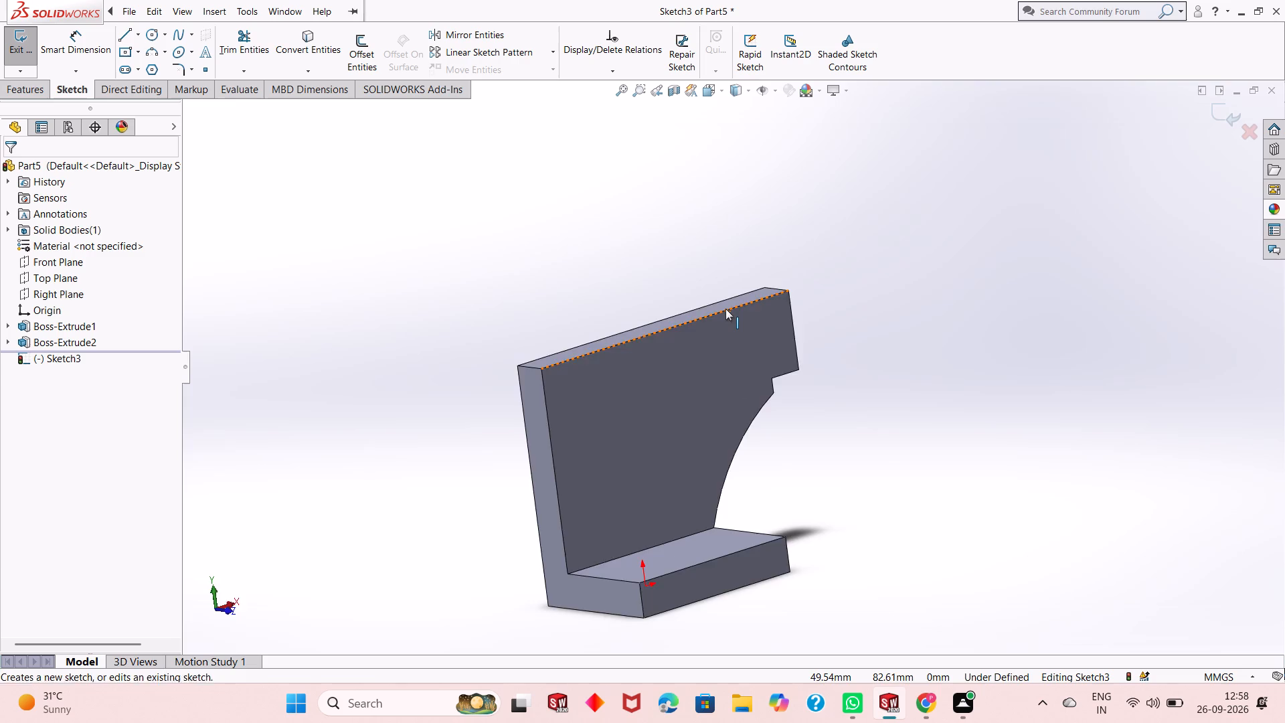
{"action": "key", "text": "ctrl+8"}
{"action": "key", "text": "Escape"}
{"action": "scroll", "coordinate": [663, 368], "scroll_direction": "up", "scroll_amount": 3}
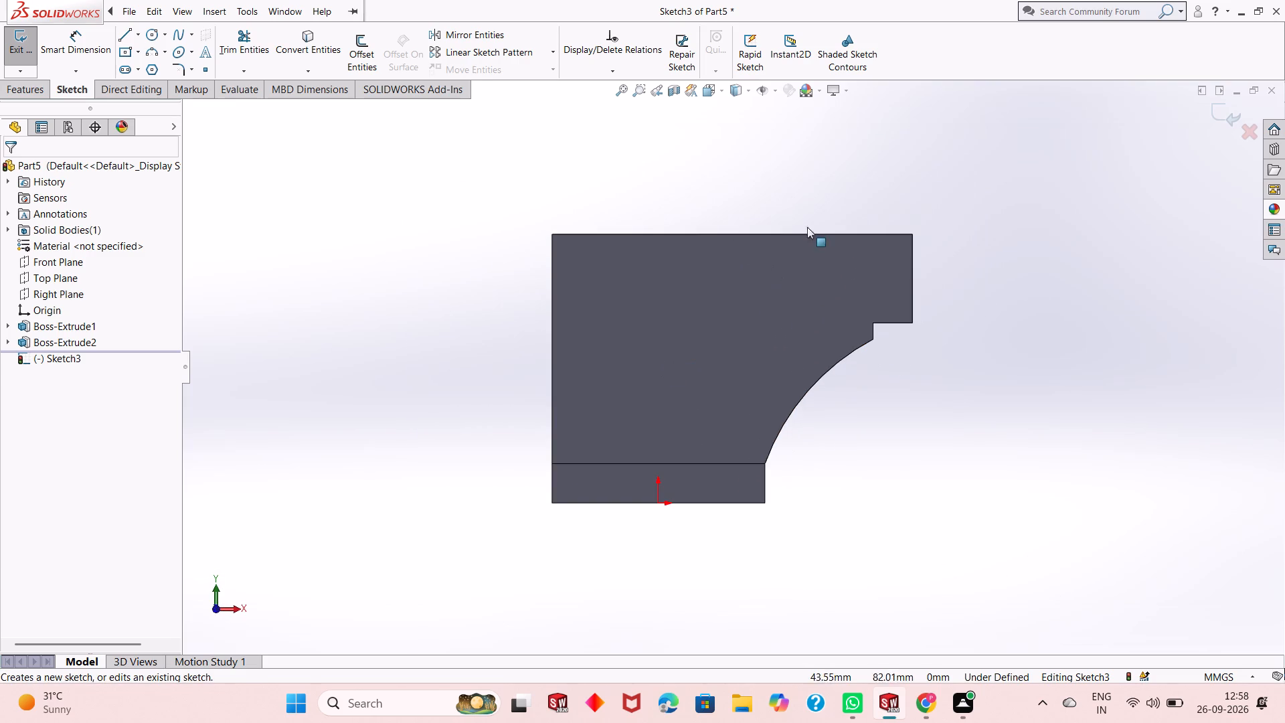
{"action": "scroll", "coordinate": [820, 210], "scroll_direction": "down", "scroll_amount": 2}
{"action": "scroll", "coordinate": [727, 354], "scroll_direction": "up", "scroll_amount": 1}
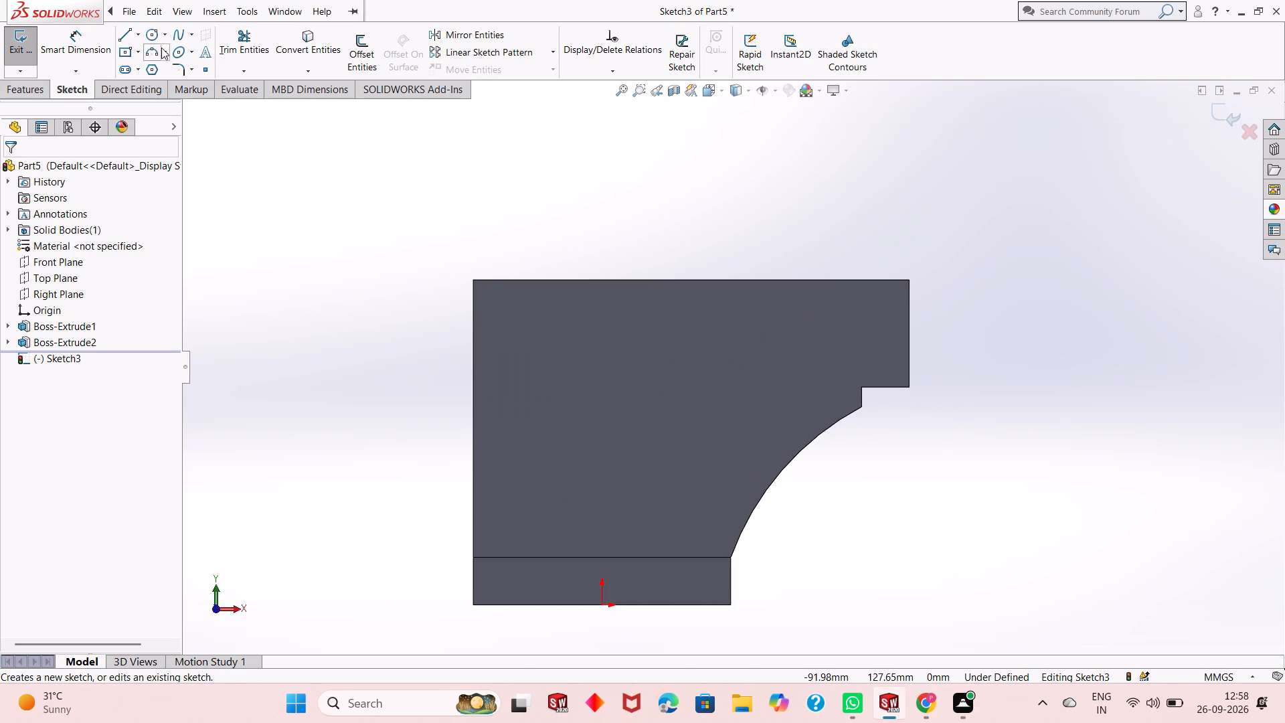
Sketch a circle of about 18 mm radius on the arm's upper area, centred about 10 mm across and 59 mm above the origin.
{"action": "left_click", "coordinate": [151, 36]}
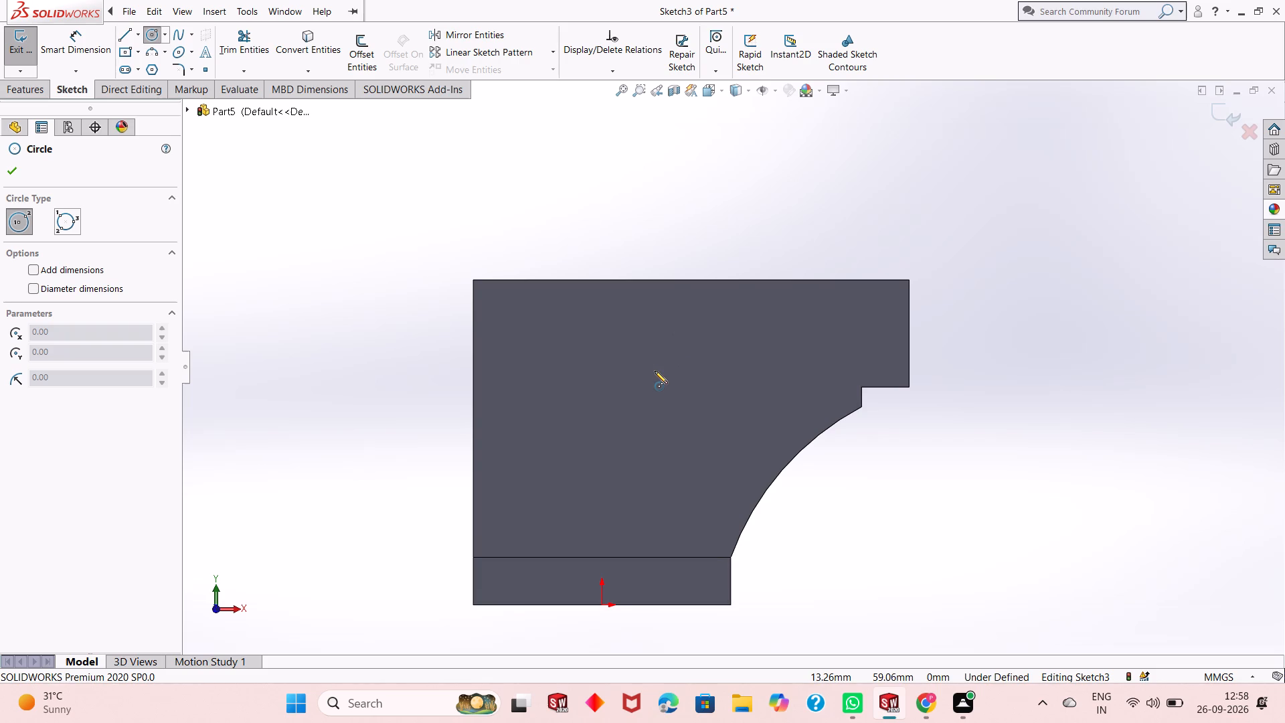
{"action": "left_click", "coordinate": [640, 370]}
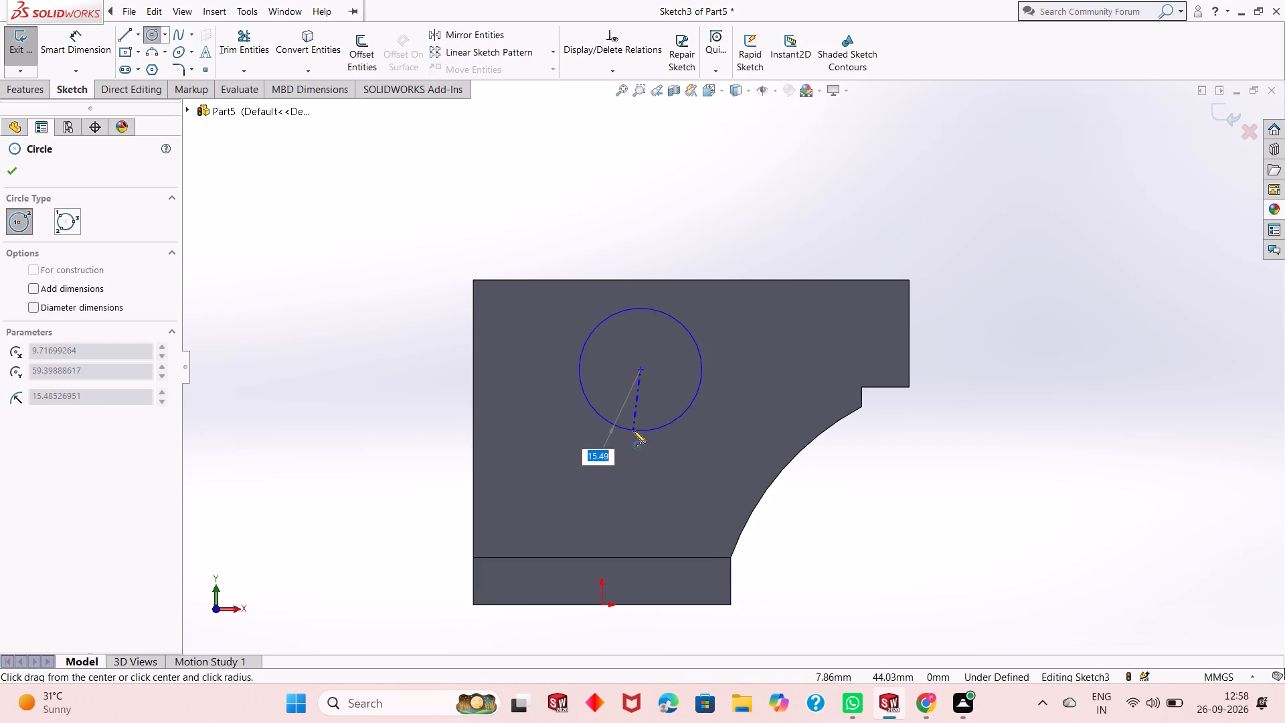
{"action": "left_click", "coordinate": [633, 442]}
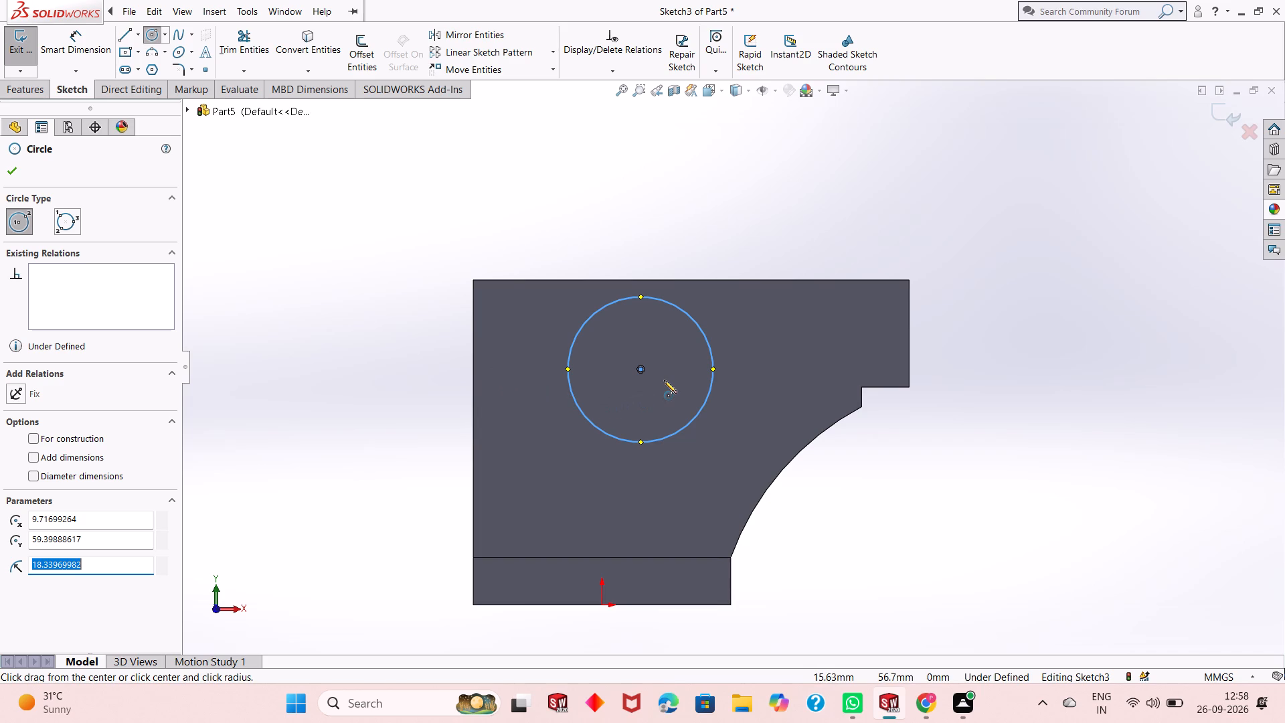
{"action": "scroll", "coordinate": [664, 380], "scroll_direction": "up", "scroll_amount": 1}
{"action": "scroll", "coordinate": [701, 351], "scroll_direction": "down", "scroll_amount": 2}
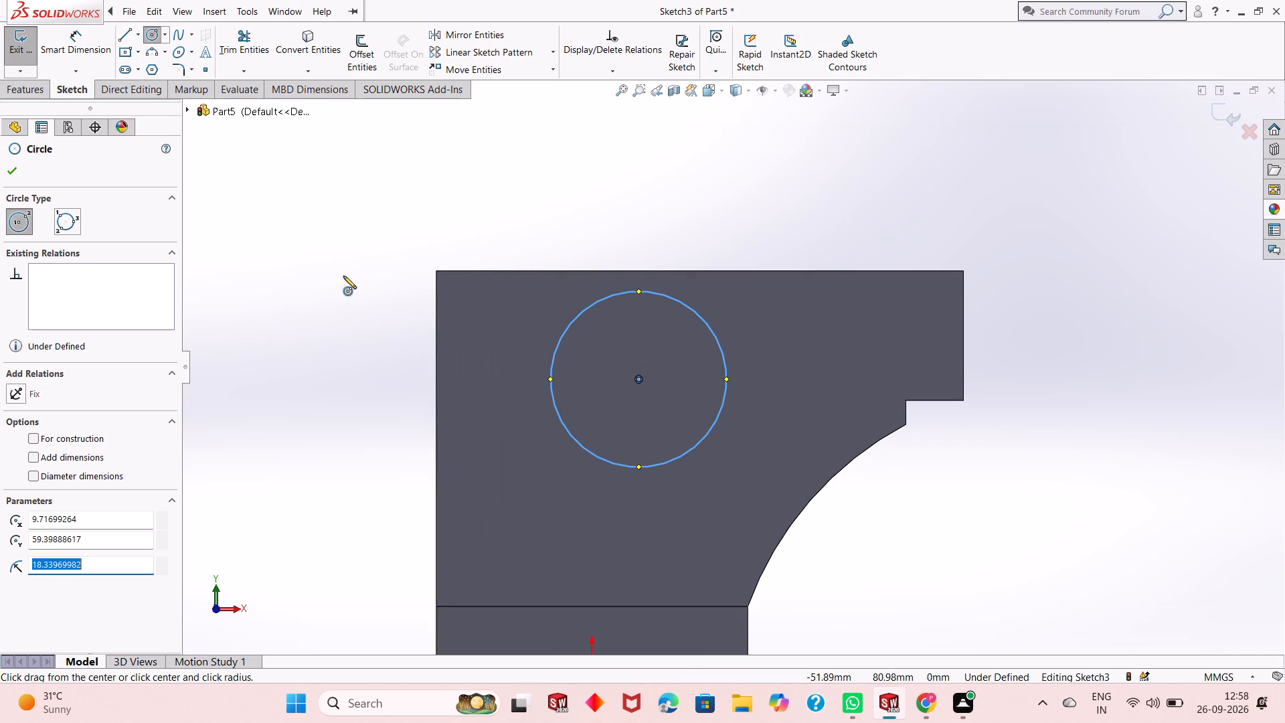
{"action": "right_click", "coordinate": [334, 244]}
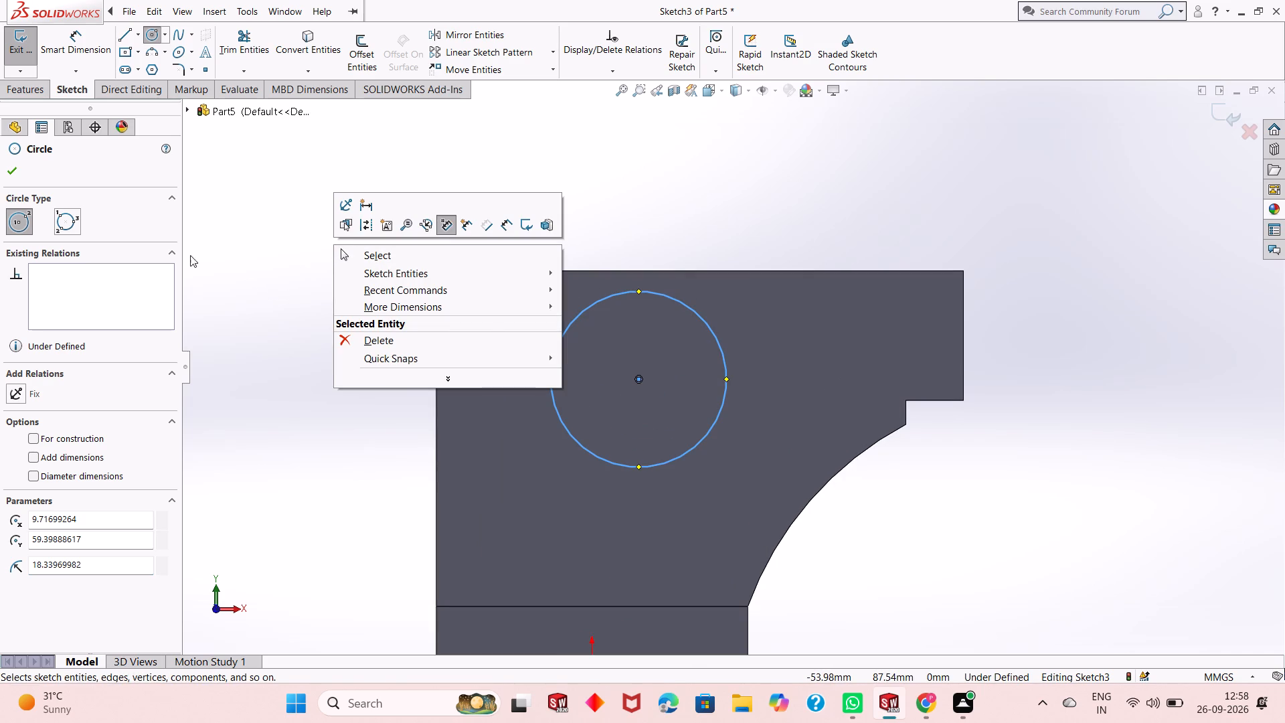
{"action": "left_click", "coordinate": [638, 379]}
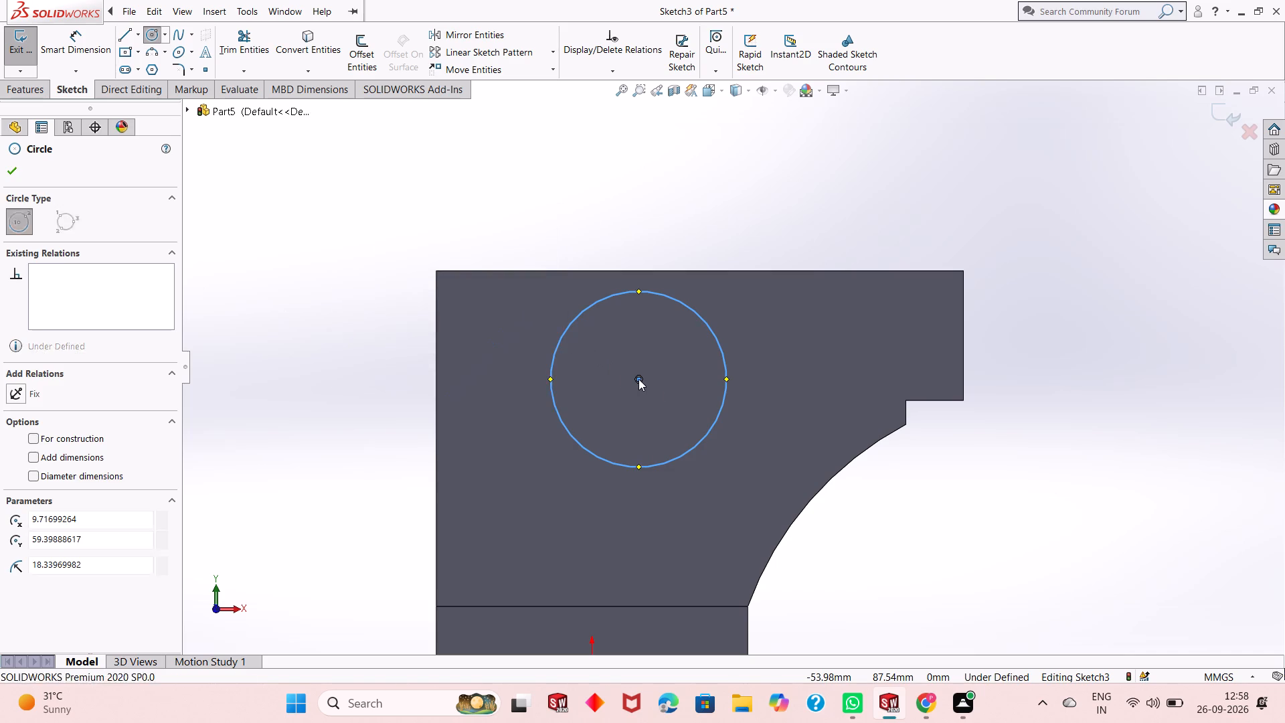
{"action": "key", "text": "Escape"}
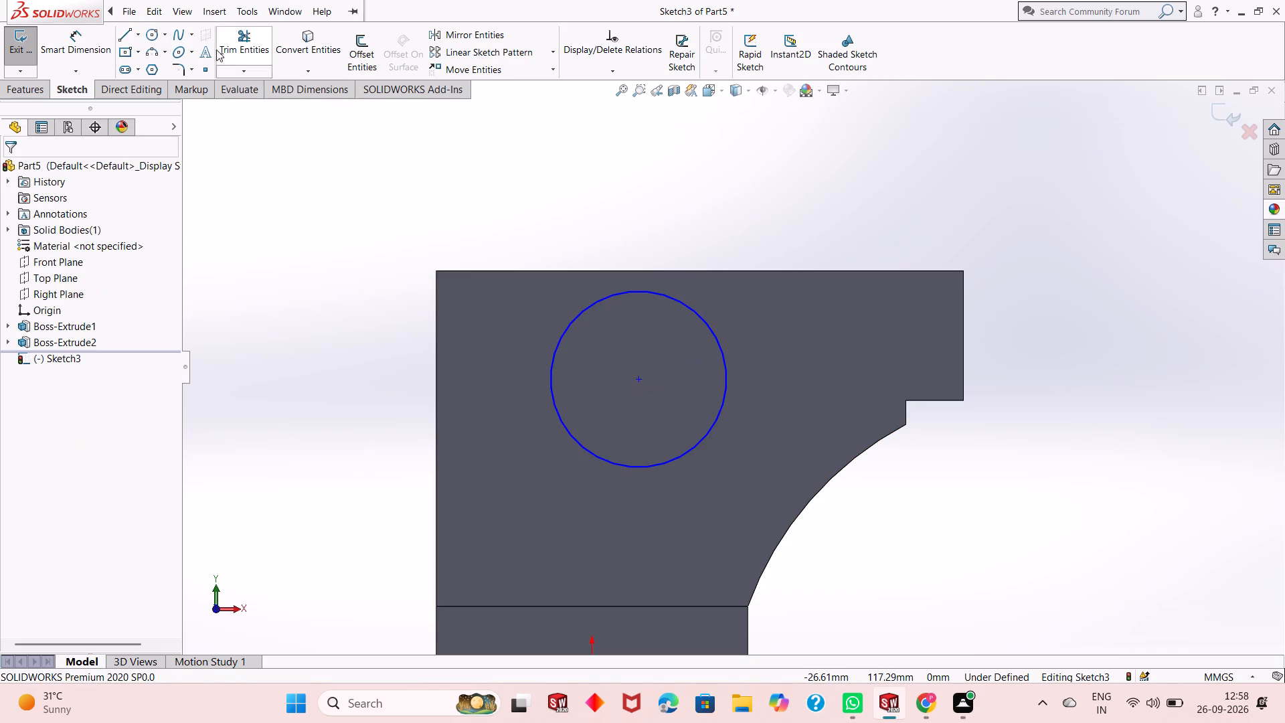
Sketch a smaller circle of about 12.5 mm radius concentric with the existing circle on the arm's face.
{"action": "left_click", "coordinate": [157, 42]}
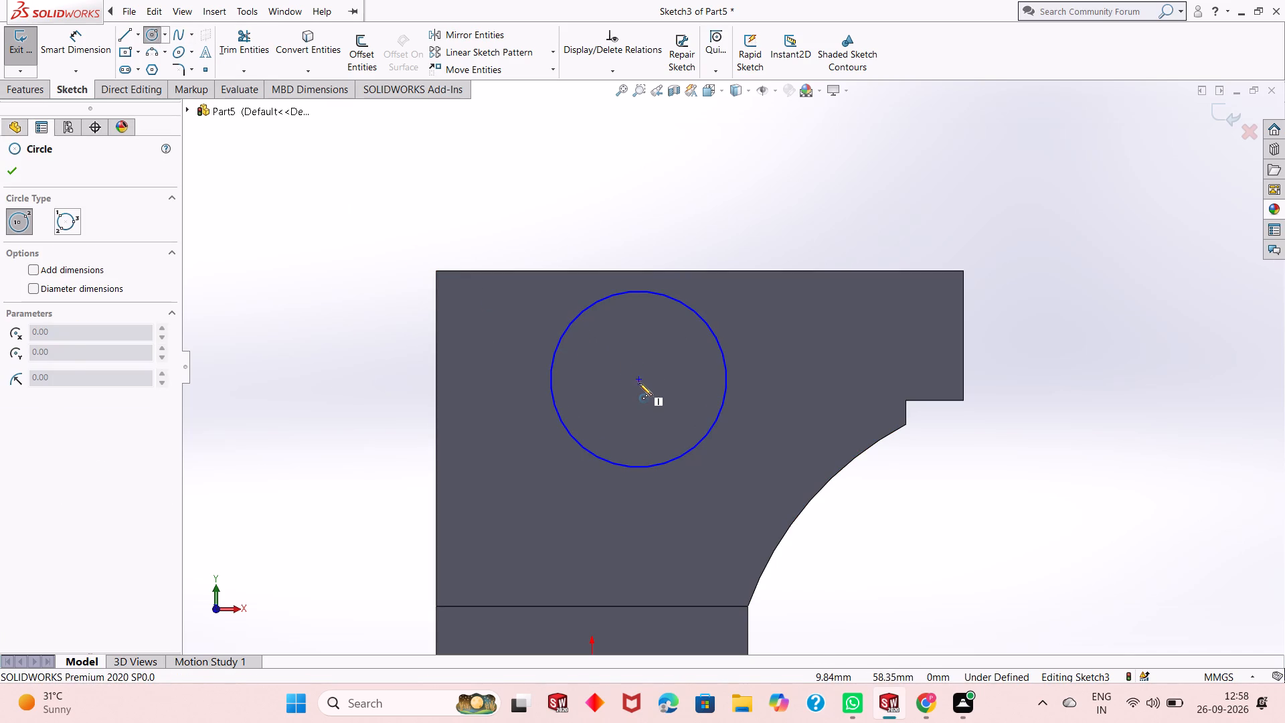
{"action": "left_click", "coordinate": [639, 383]}
{"action": "left_click", "coordinate": [675, 332]}
{"action": "right_click", "coordinate": [292, 236]}
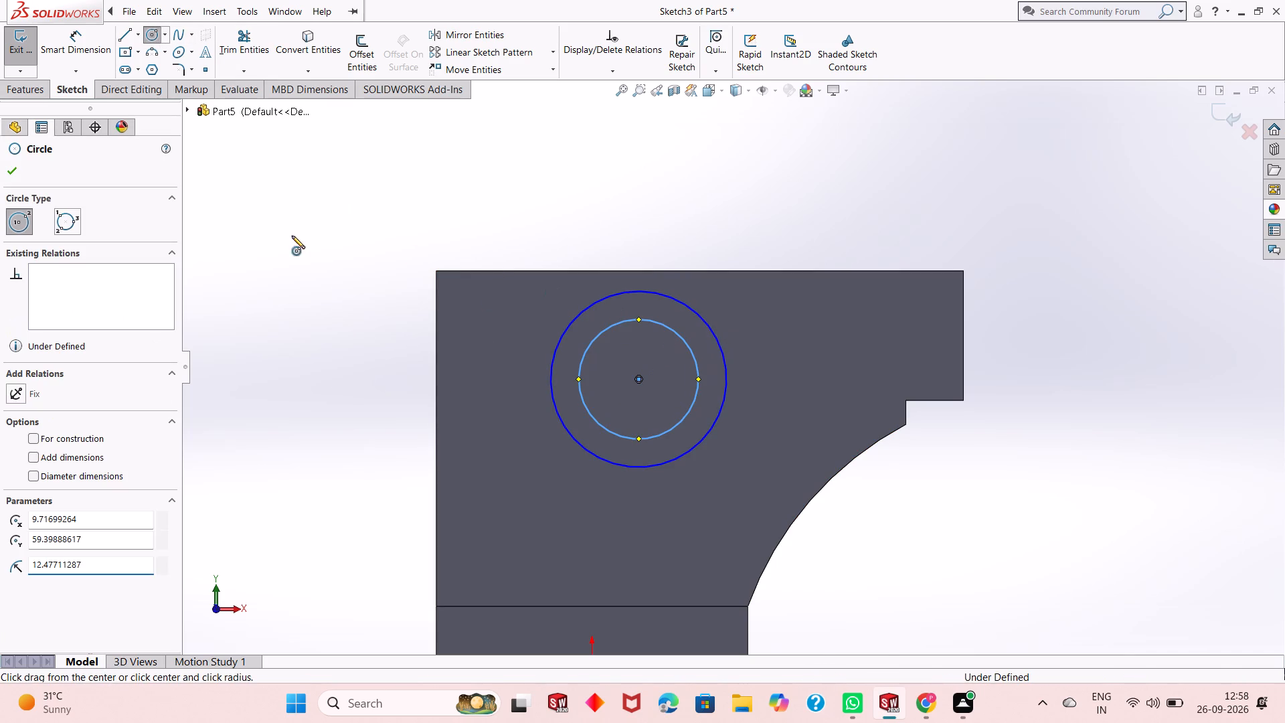
{"action": "left_click", "coordinate": [347, 253]}
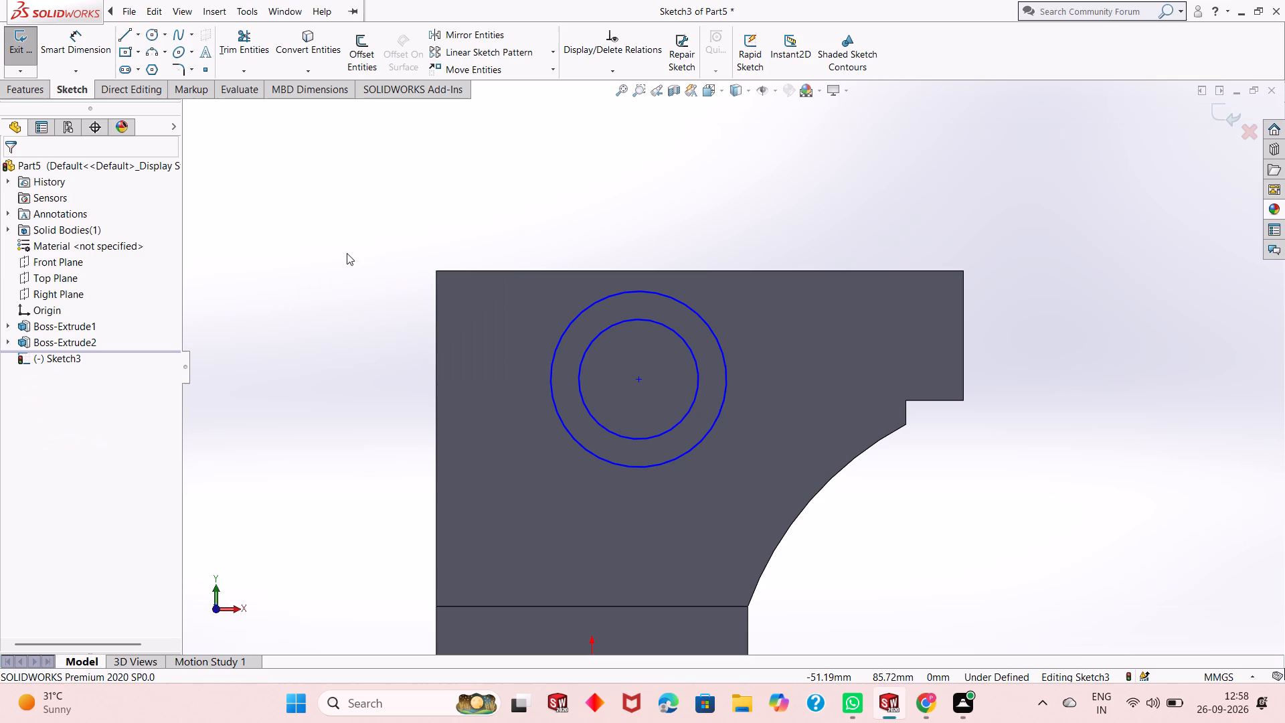
Dimension the outer circle's diameter at 50 mm.
{"action": "left_click", "coordinate": [80, 62]}
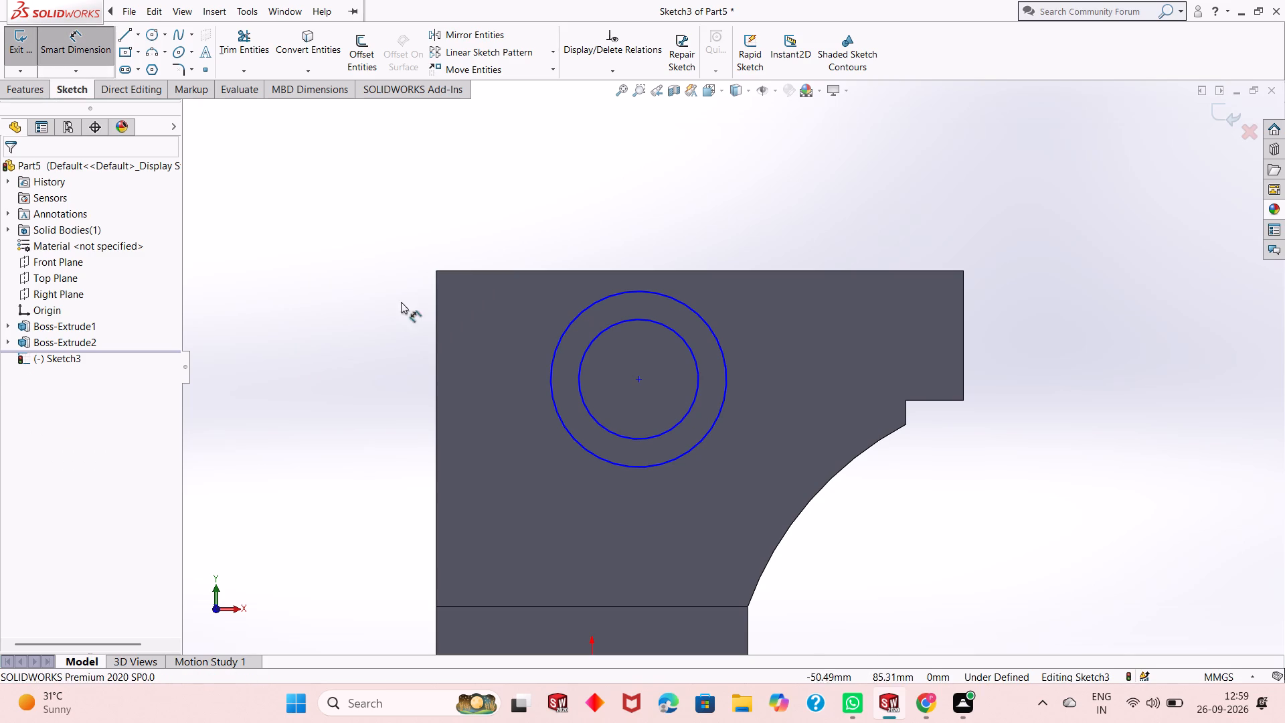
{"action": "left_click", "coordinate": [562, 422]}
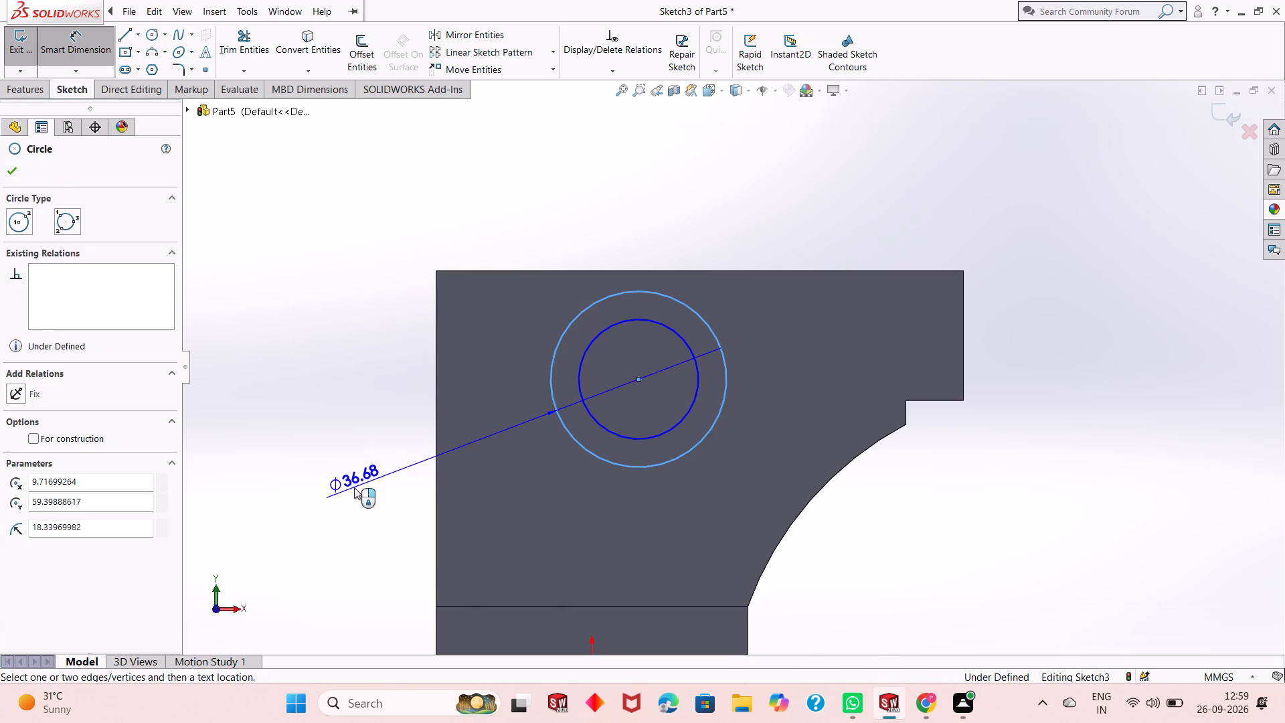
{"action": "left_click", "coordinate": [353, 488]}
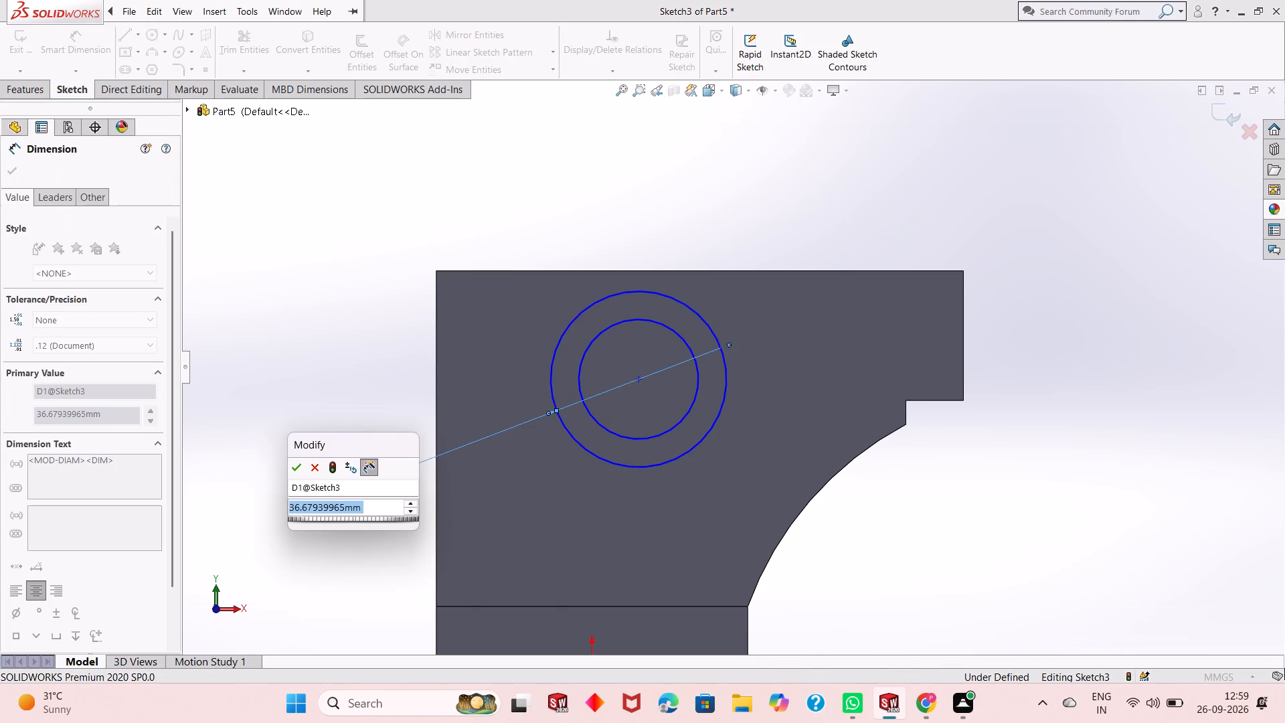
{"action": "type", "text": "50"}
{"action": "key", "text": "Return"}
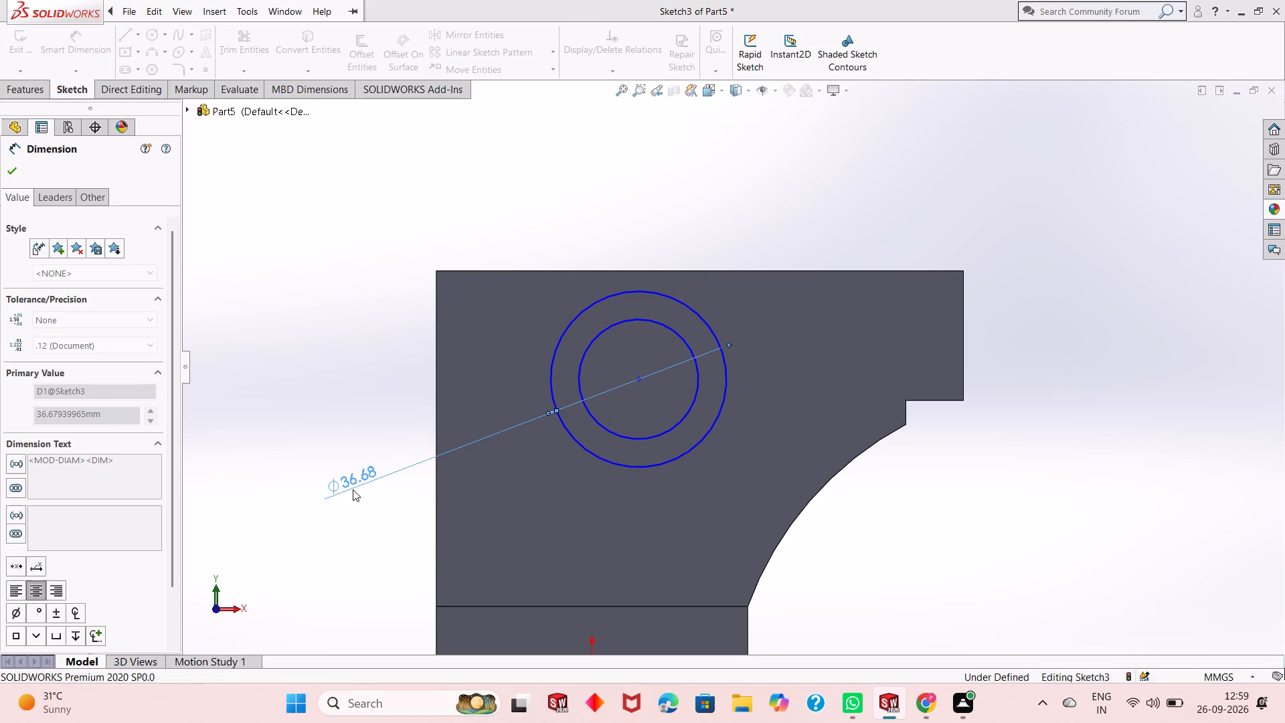
Dimension the inner circle's diameter at 20 mm.
{"action": "left_click", "coordinate": [632, 438]}
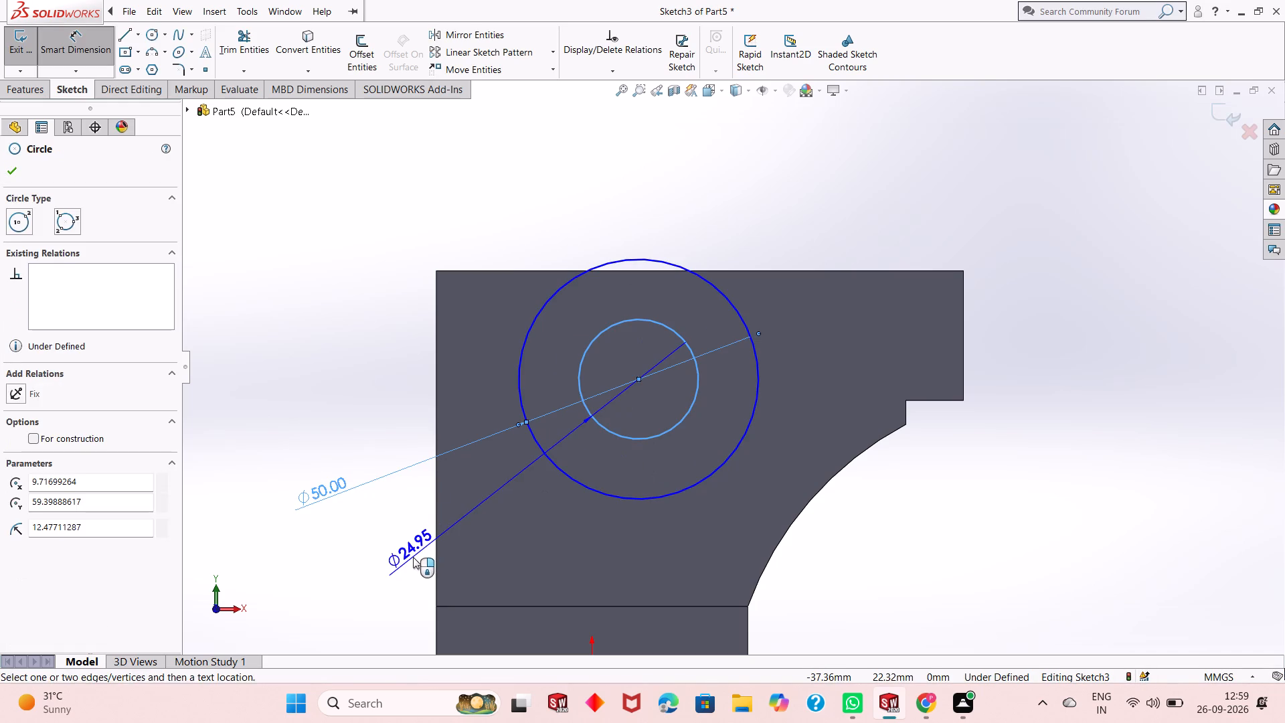
{"action": "left_click", "coordinate": [413, 557]}
{"action": "type", "text": "25"}
{"action": "key", "text": "BackSpace"}
{"action": "key", "text": "0"}
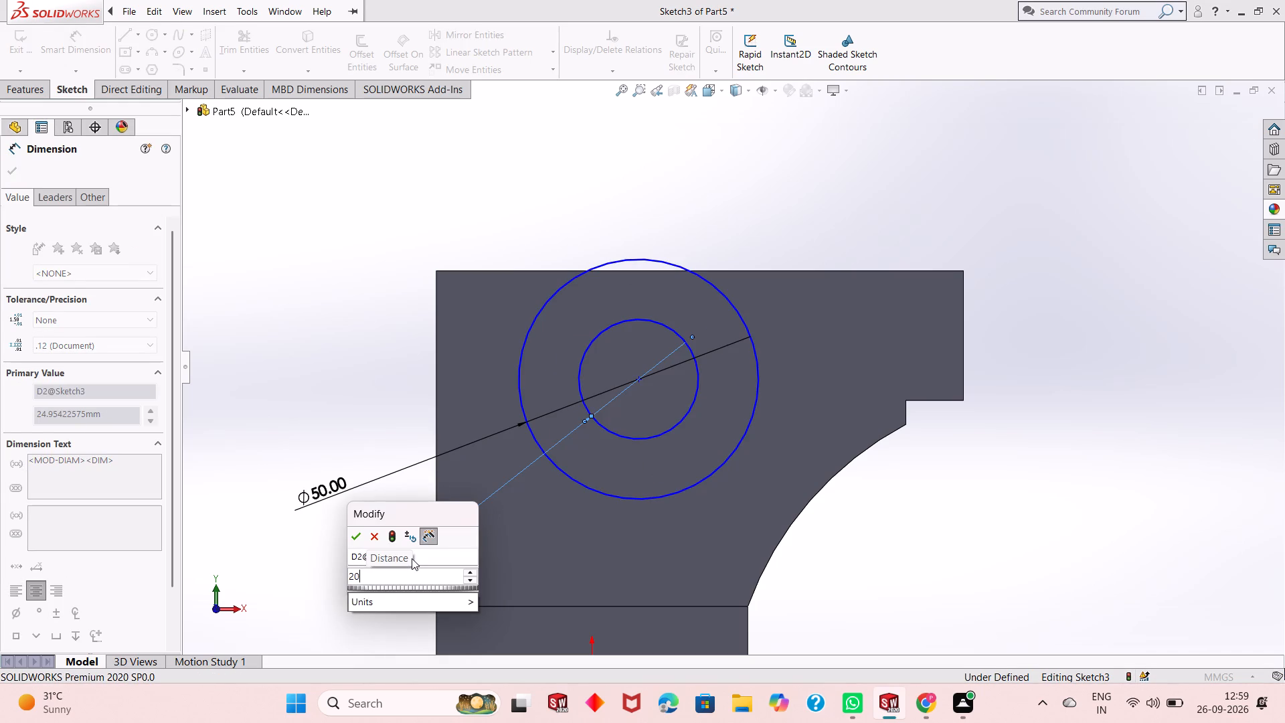
{"action": "key", "text": "Return"}
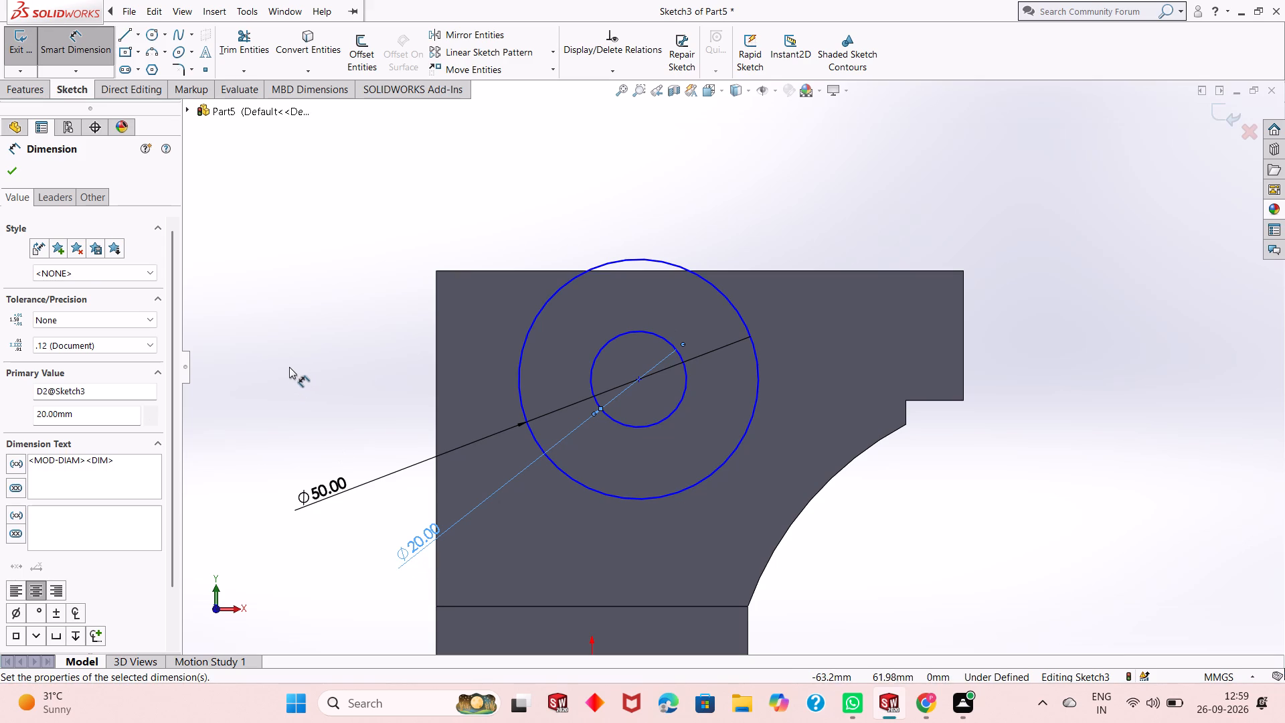
{"action": "right_click", "coordinate": [333, 313]}
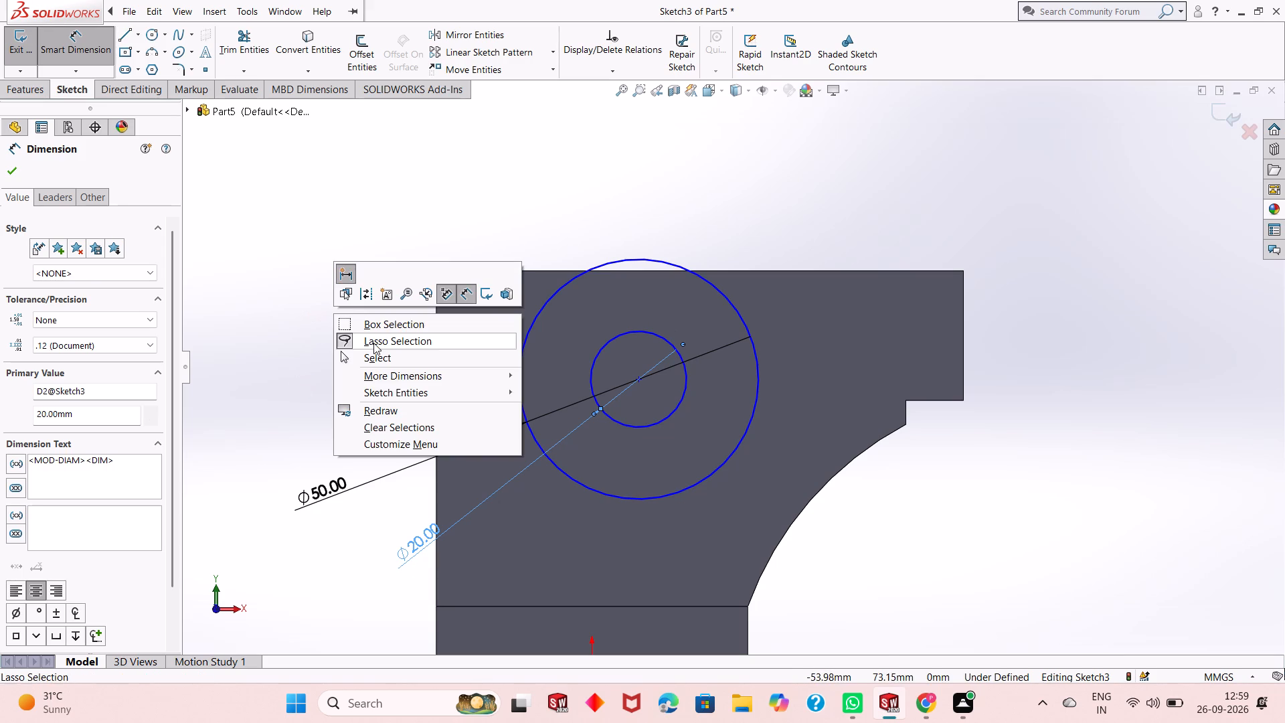
{"action": "left_click", "coordinate": [404, 236]}
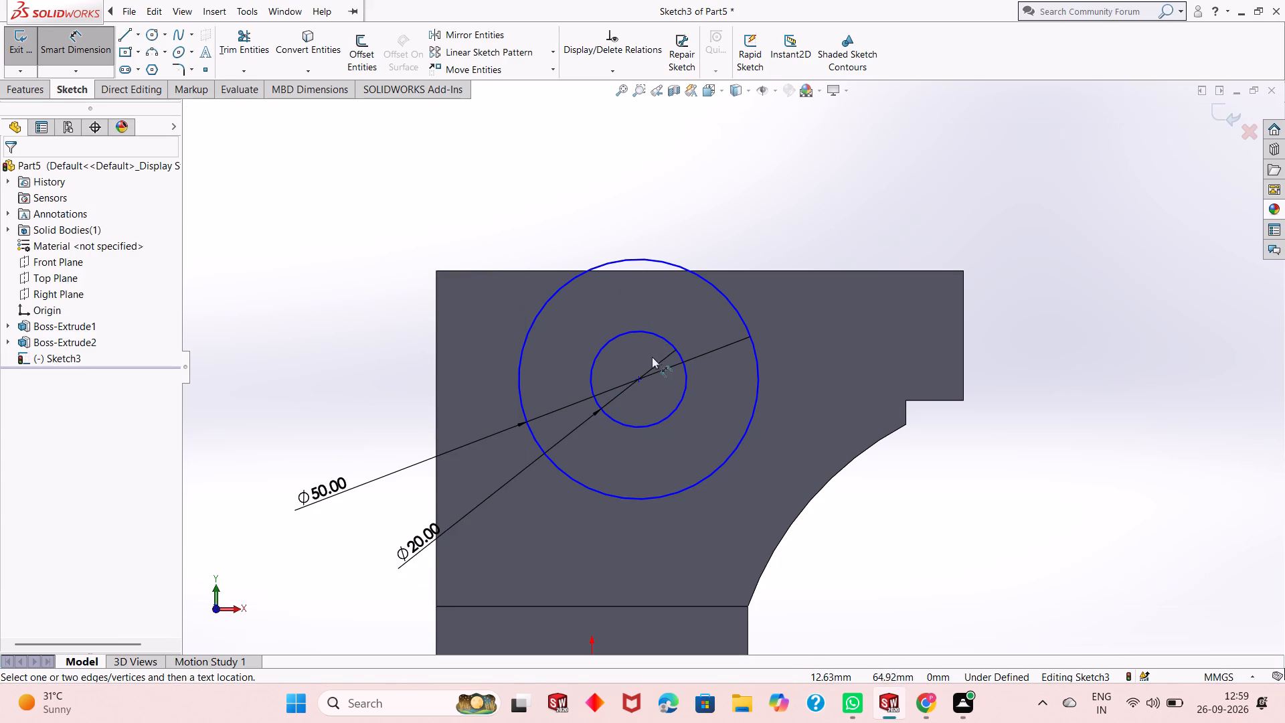
Dimension the circles' shared centre 18 mm below the arm's top edge.
{"action": "left_click", "coordinate": [640, 381]}
{"action": "left_click", "coordinate": [507, 270]}
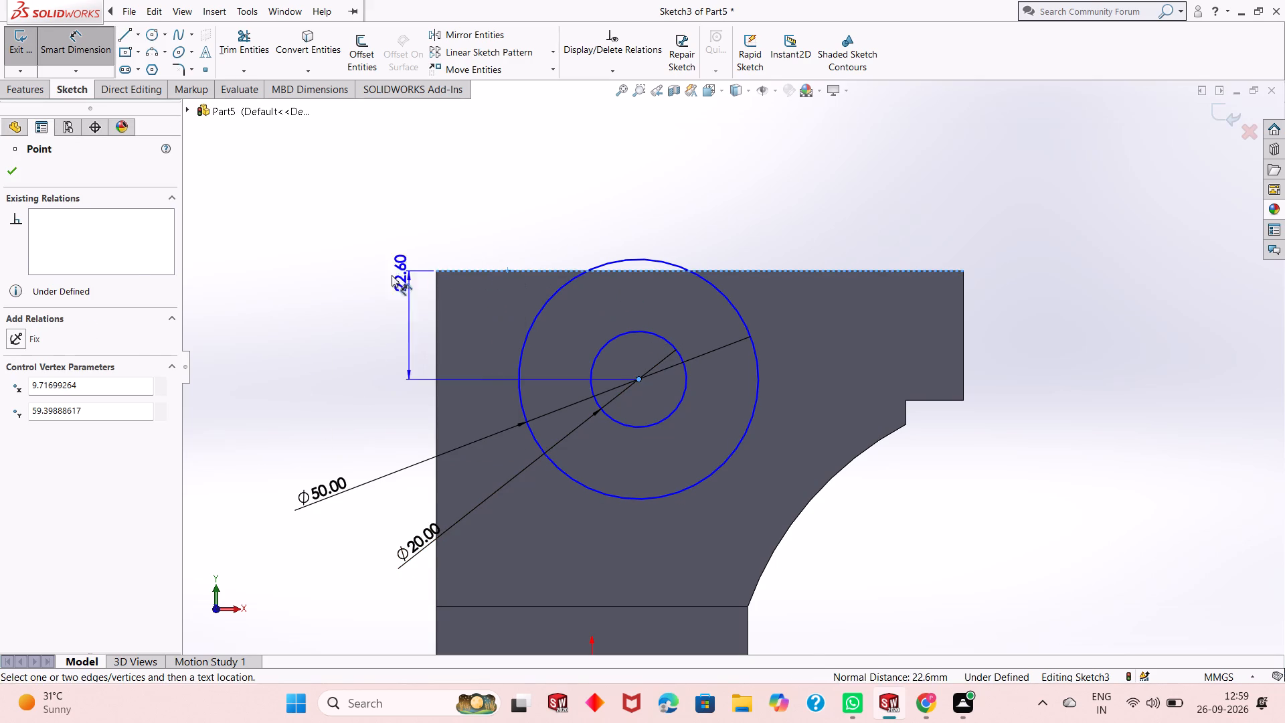
{"action": "left_click", "coordinate": [390, 276]}
{"action": "type", "text": "18"}
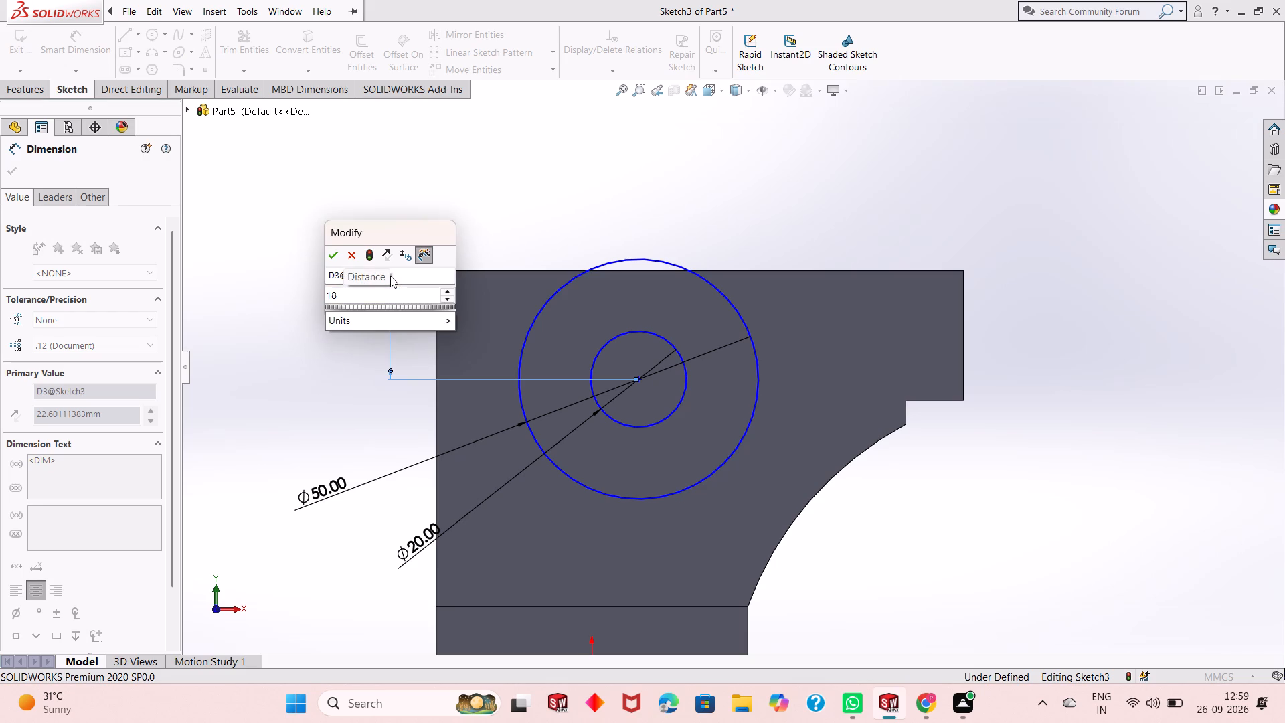
{"action": "key", "text": "Return"}
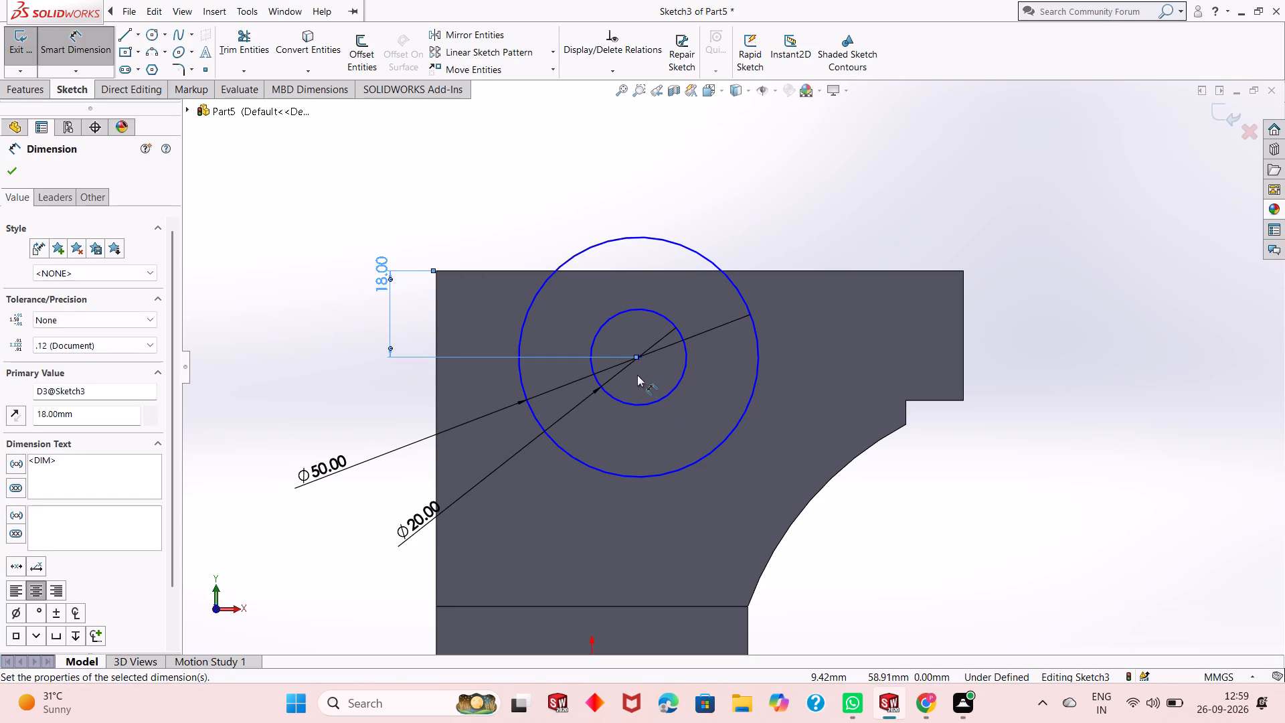
Dimension the circles' centre 15 mm horizontally from the base block's lower corner on the overhang side.
{"action": "left_click", "coordinate": [640, 361]}
{"action": "scroll", "coordinate": [723, 559], "scroll_direction": "up", "scroll_amount": 2}
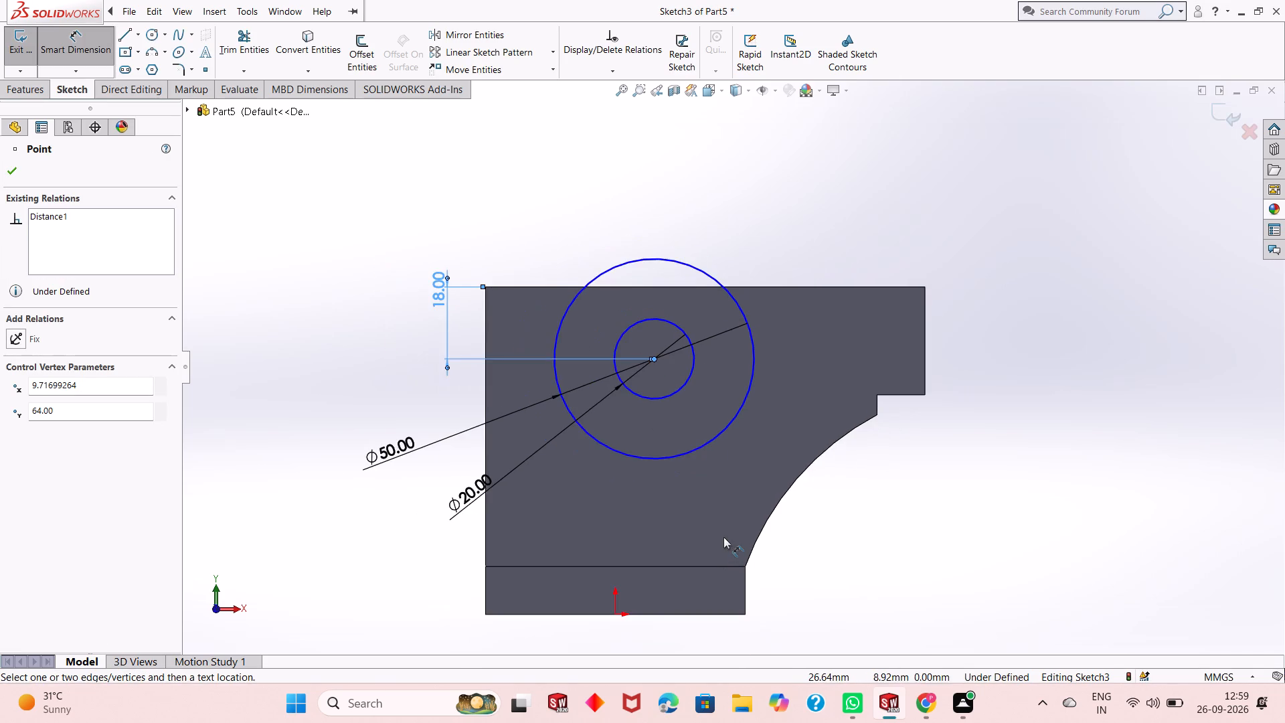
{"action": "scroll", "coordinate": [723, 537], "scroll_direction": "down", "scroll_amount": 2}
{"action": "left_click", "coordinate": [753, 572]}
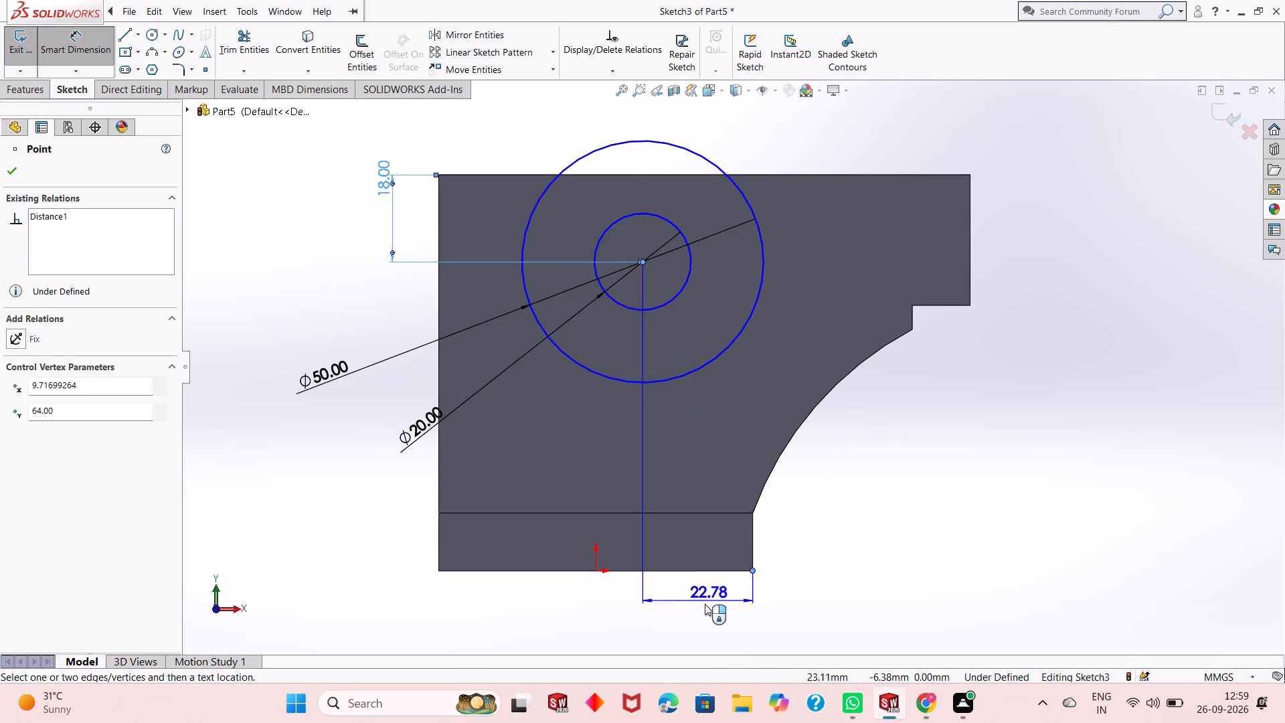
{"action": "left_click", "coordinate": [705, 605]}
{"action": "type", "text": "15"}
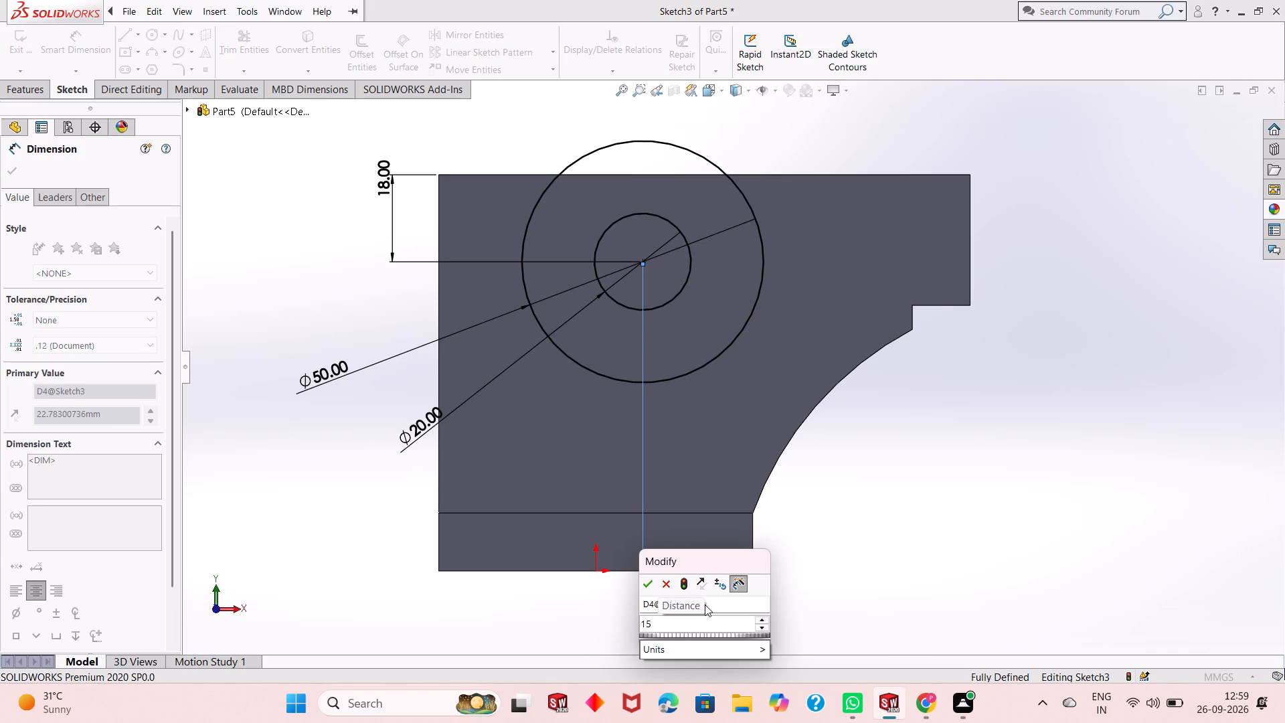
{"action": "key", "text": "Return"}
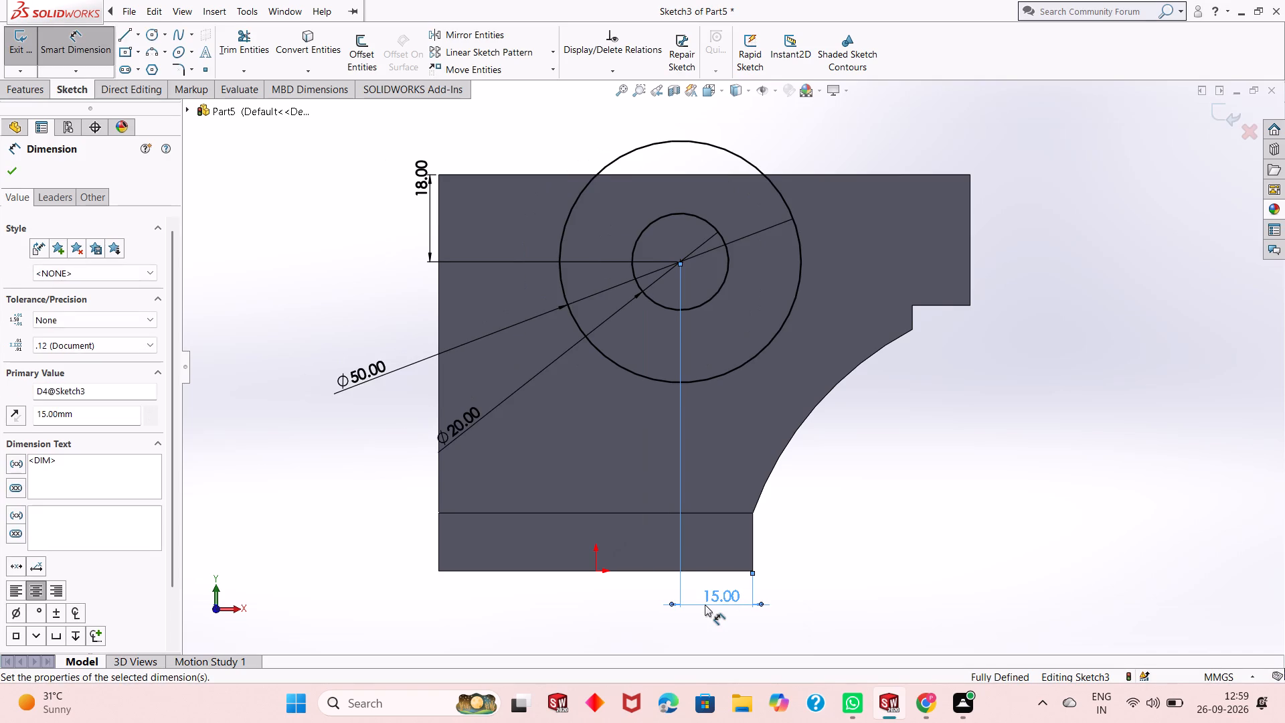
{"action": "right_click", "coordinate": [887, 436]}
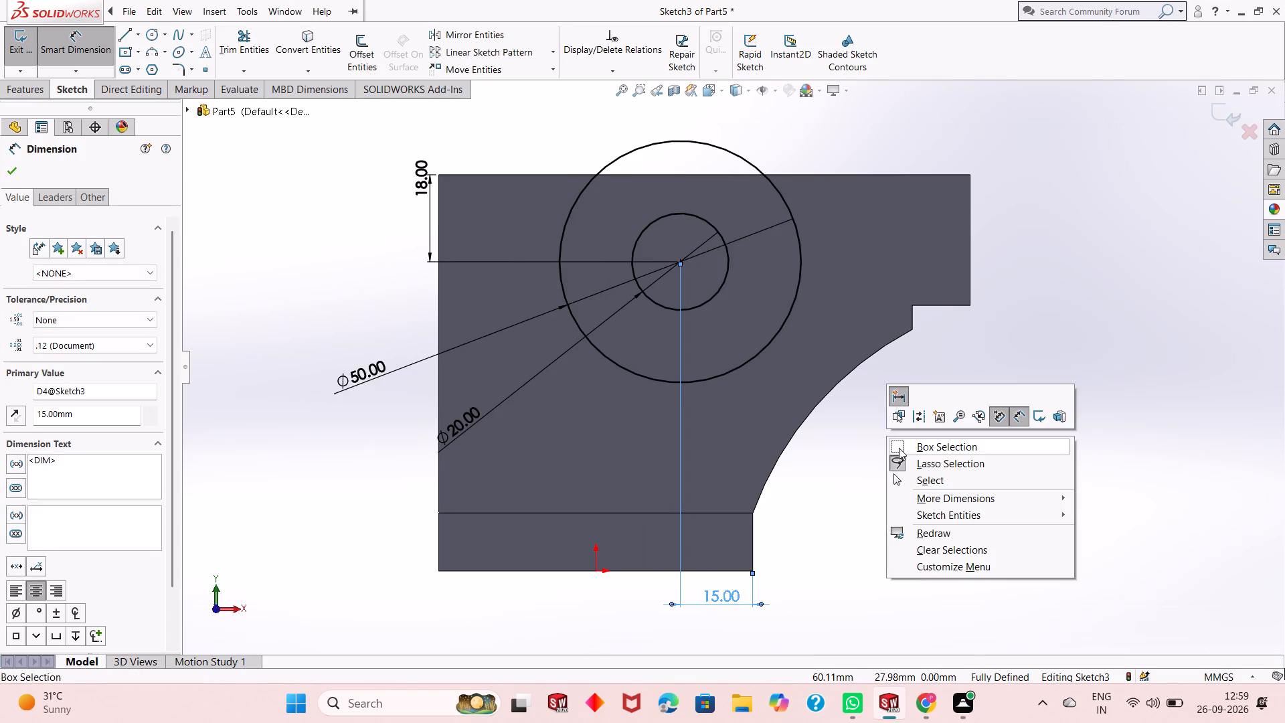
{"action": "left_click", "coordinate": [927, 485]}
Examine the dimensioned circles on the arm from an oblique angle and return to the square-on sketch view.
{"action": "middle_click_drag", "start_coordinate": [866, 362], "coordinate": [783, 418]}
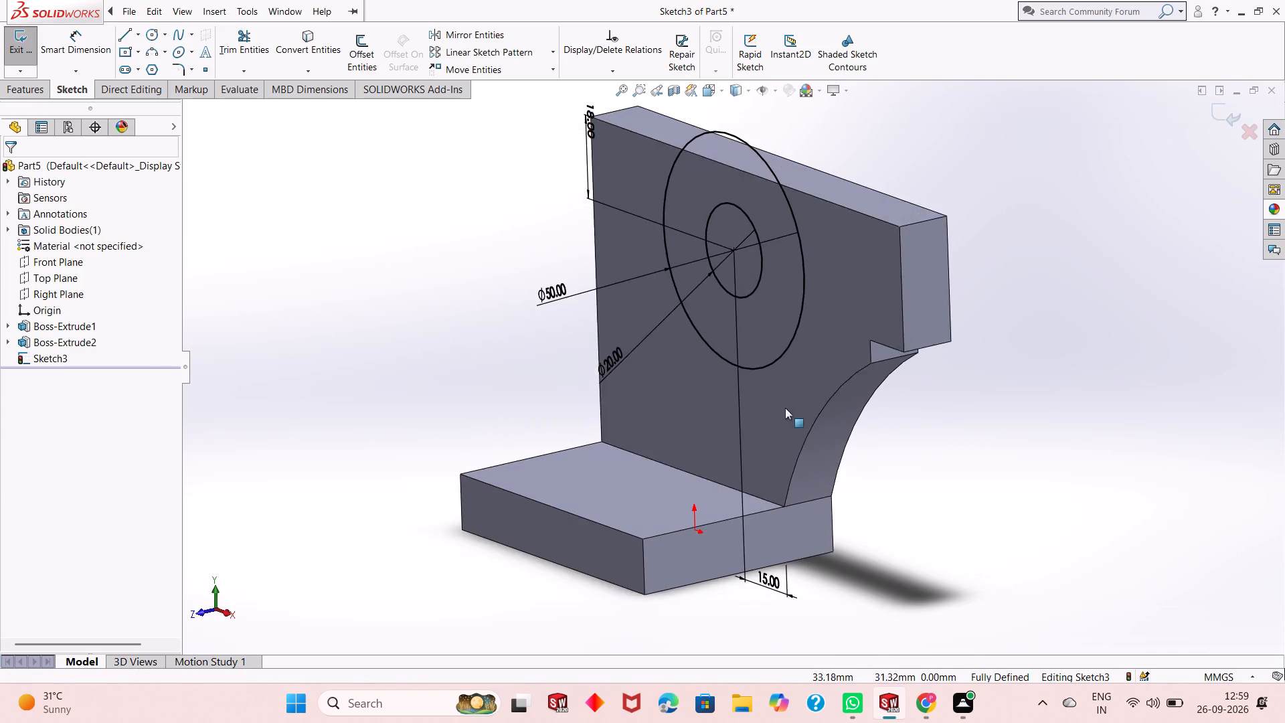
{"action": "scroll", "coordinate": [783, 313], "scroll_direction": "up", "scroll_amount": 2}
{"action": "scroll", "coordinate": [789, 151], "scroll_direction": "down", "scroll_amount": 2}
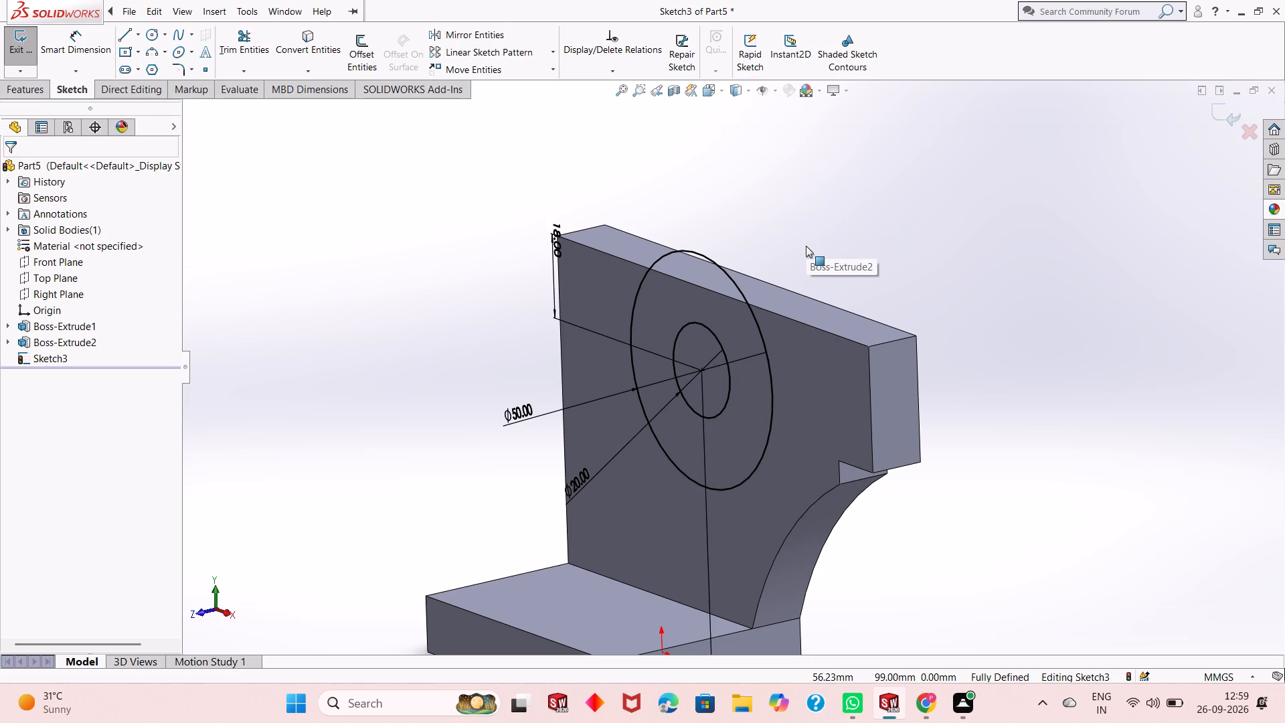
{"action": "middle_click_drag", "start_coordinate": [842, 321], "coordinate": [842, 323]}
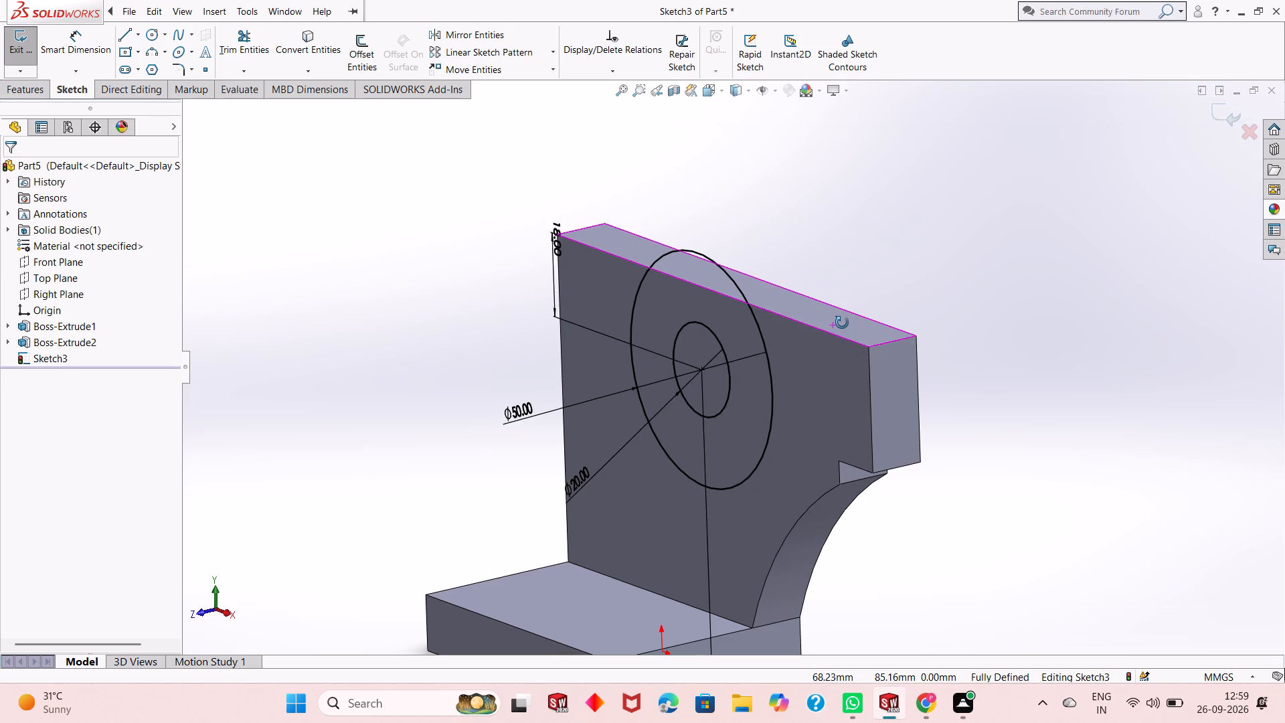
{"action": "middle_click_drag", "start_coordinate": [842, 323], "coordinate": [870, 266]}
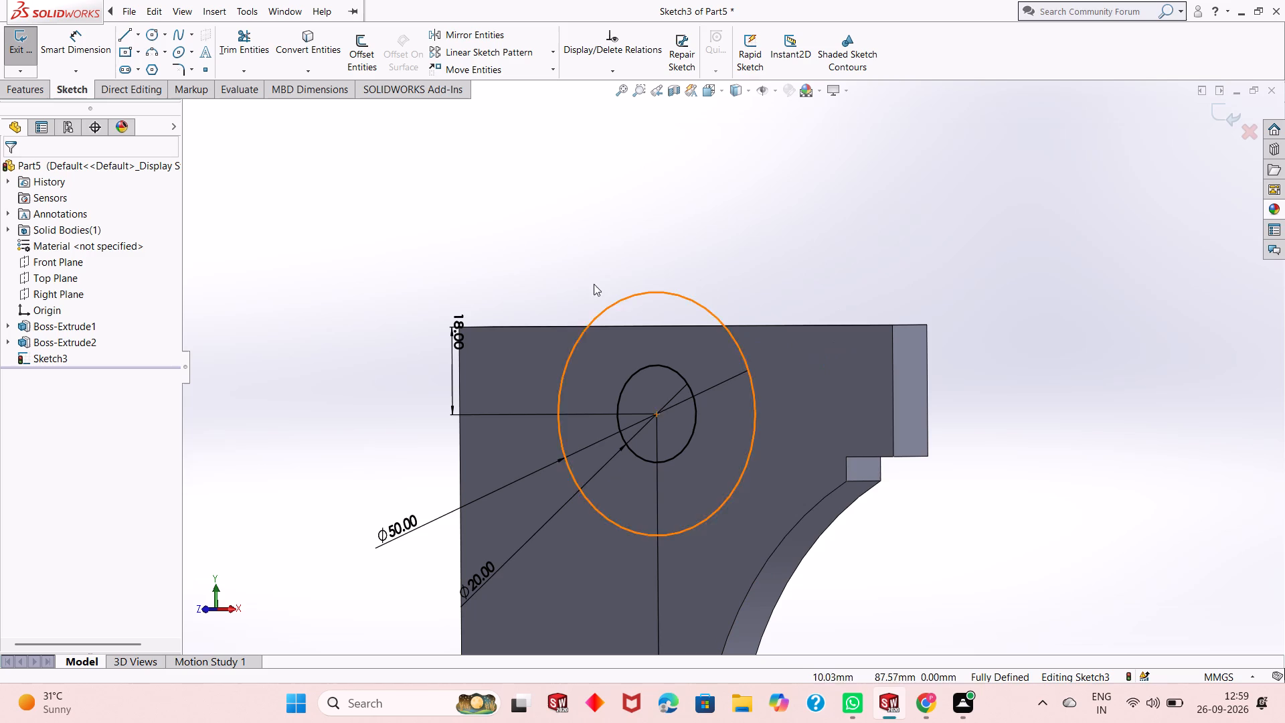
{"action": "key", "text": "ctrl+8"}
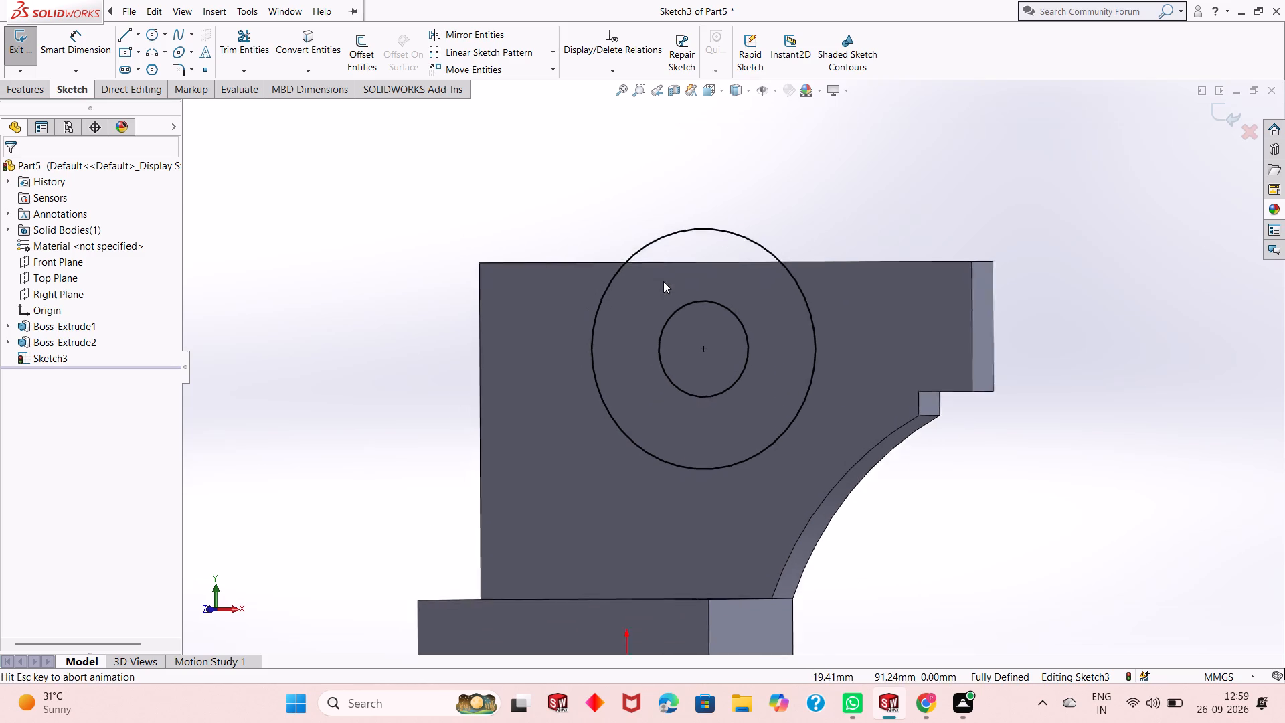
{"action": "scroll", "coordinate": [891, 259], "scroll_direction": "up", "scroll_amount": 1}
{"action": "scroll", "coordinate": [867, 201], "scroll_direction": "down", "scroll_amount": 1}
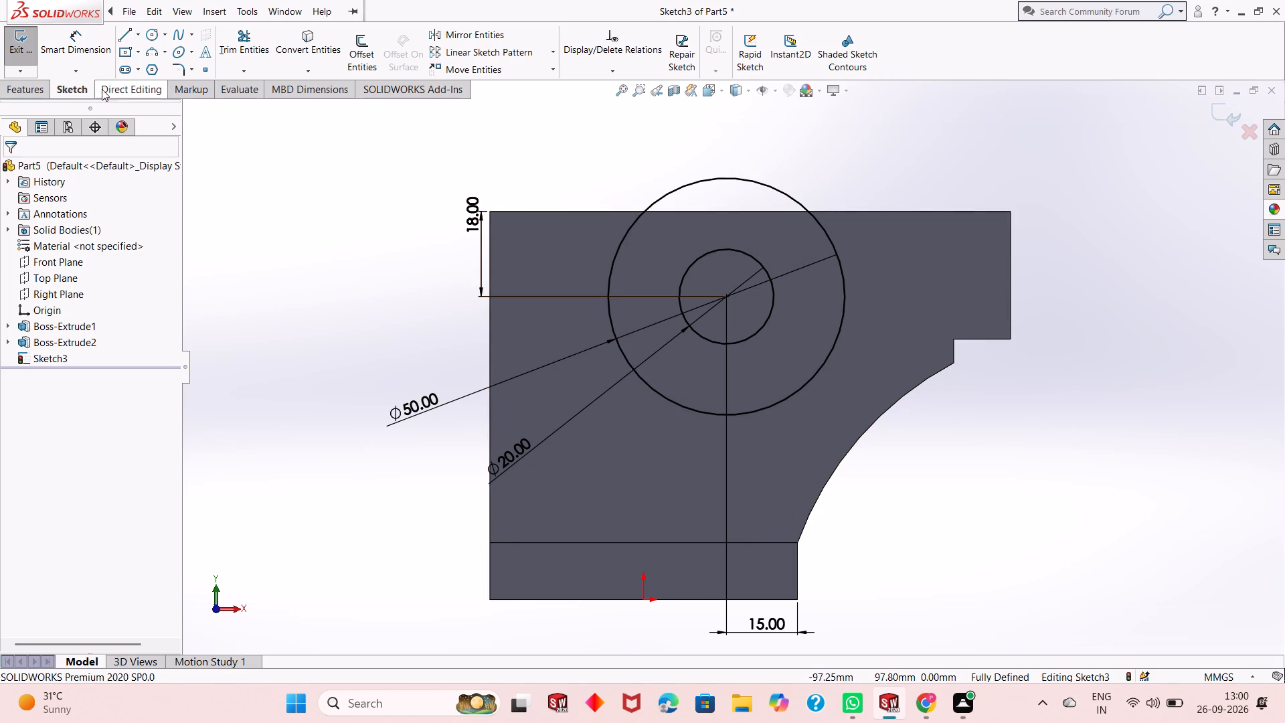
Sketch a horizontal line about 34.7 mm long along the arm's top edge between its two intersections with the outer circle.
{"action": "left_click", "coordinate": [33, 86]}
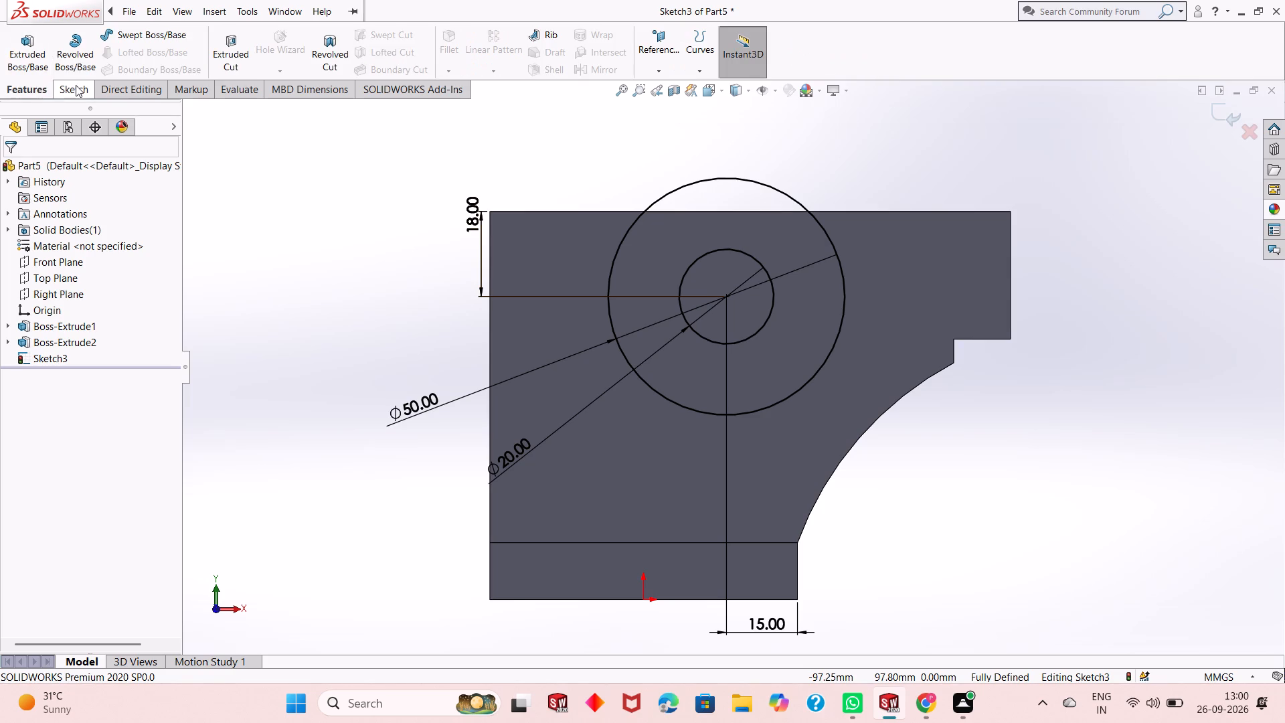
{"action": "left_click", "coordinate": [76, 86]}
{"action": "left_click", "coordinate": [131, 39]}
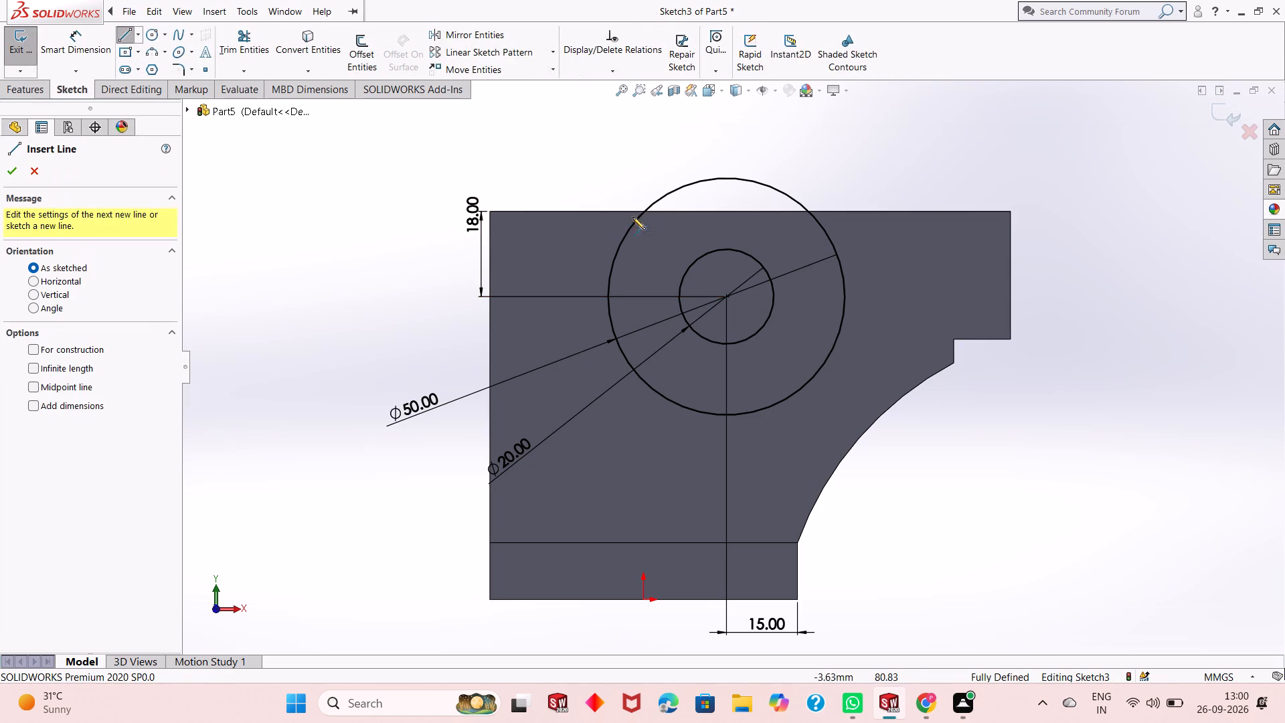
{"action": "left_click", "coordinate": [646, 212]}
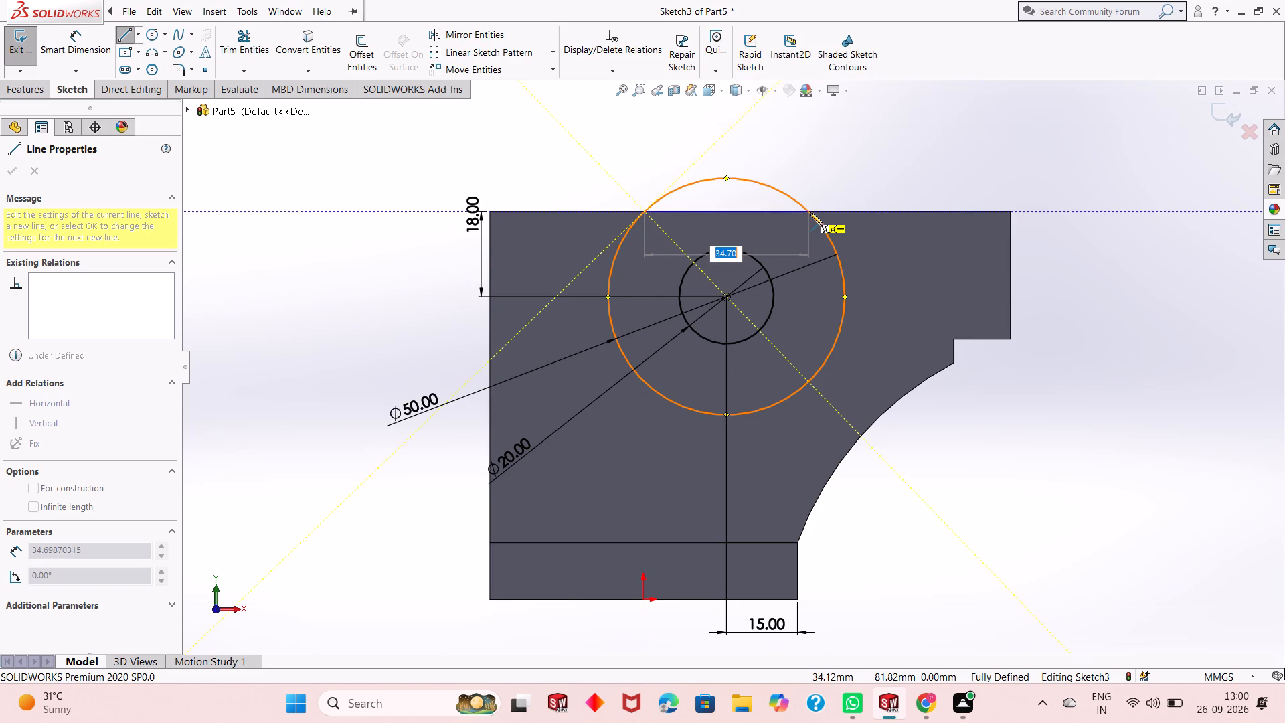
{"action": "left_click", "coordinate": [810, 212]}
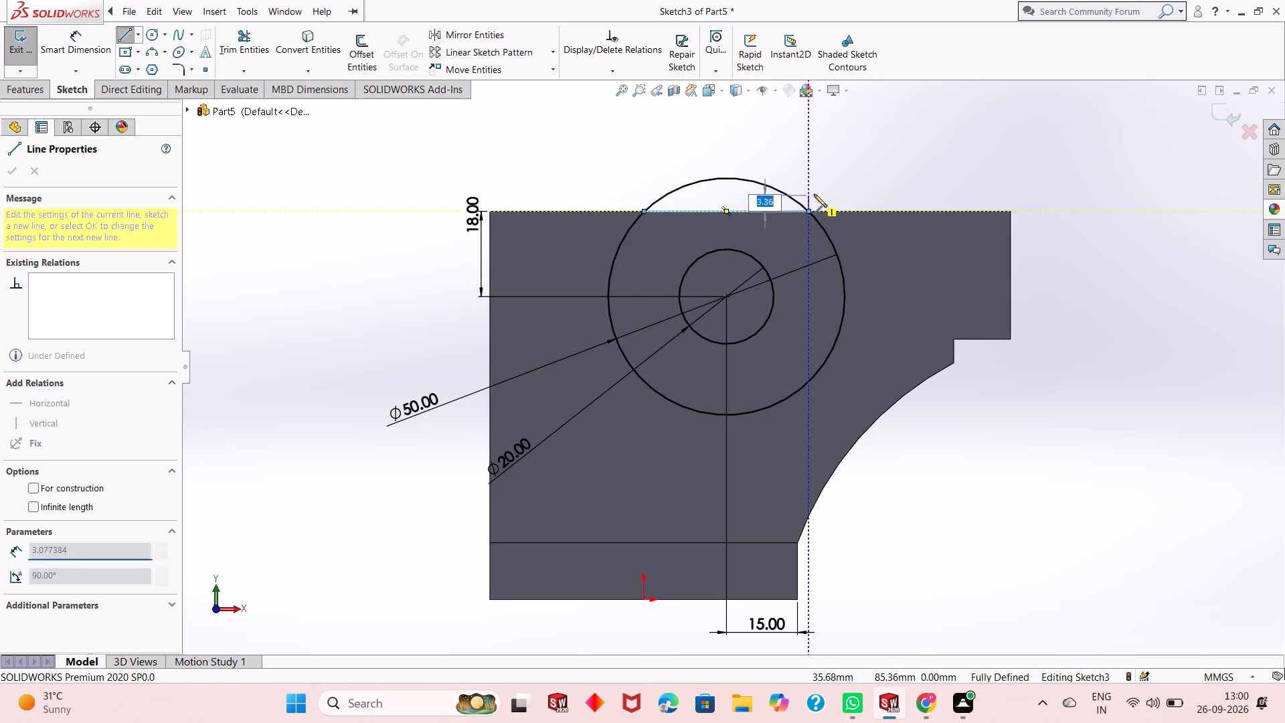
{"action": "right_click", "coordinate": [814, 194]}
{"action": "left_click", "coordinate": [829, 202]}
Trim away the arc of the 50 mm circle that projects above the arm's top edge.
{"action": "scroll", "coordinate": [751, 205], "scroll_direction": "down", "scroll_amount": 4}
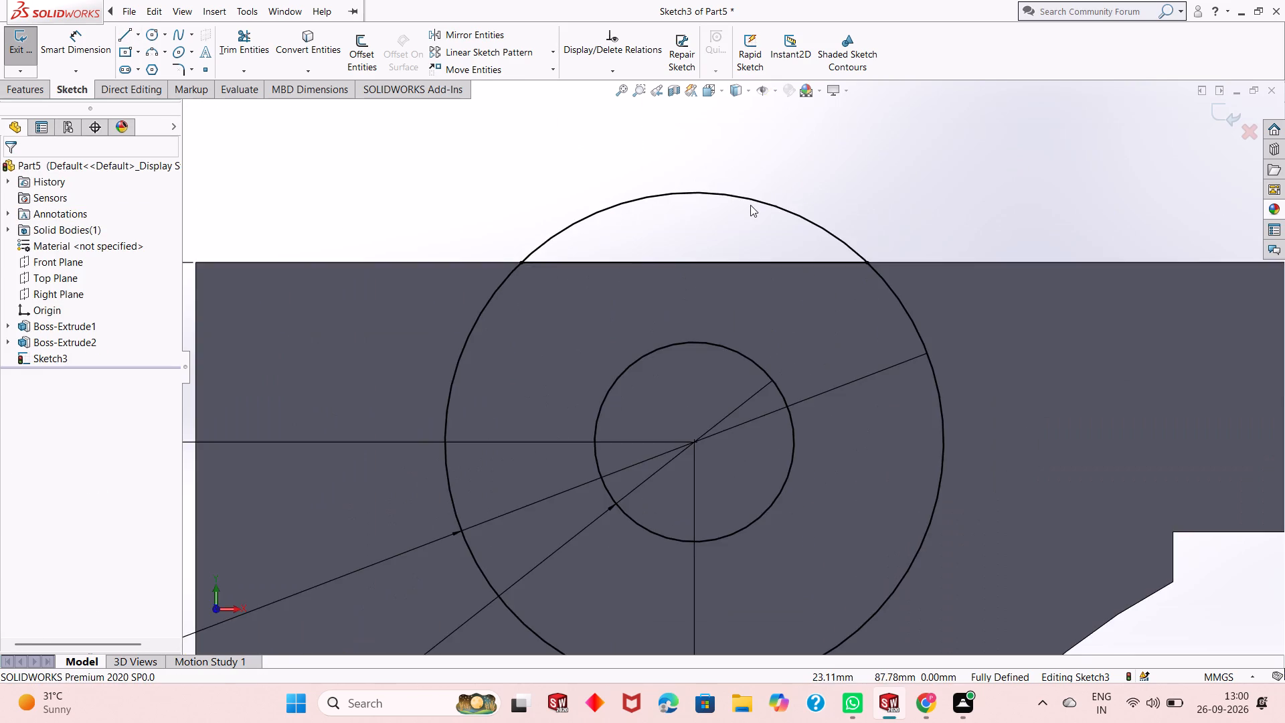
{"action": "scroll", "coordinate": [732, 236], "scroll_direction": "up", "scroll_amount": 3}
{"action": "left_click", "coordinate": [229, 39]}
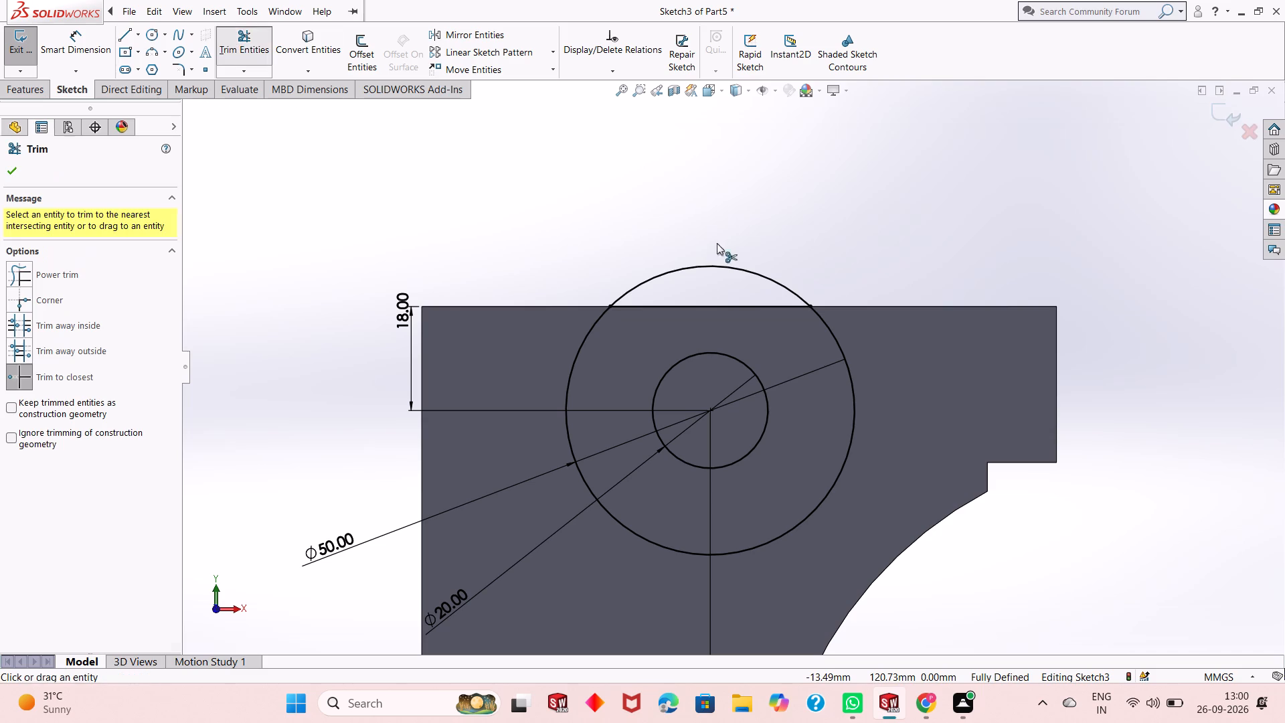
{"action": "left_click", "coordinate": [755, 272]}
{"action": "right_click", "coordinate": [691, 206]}
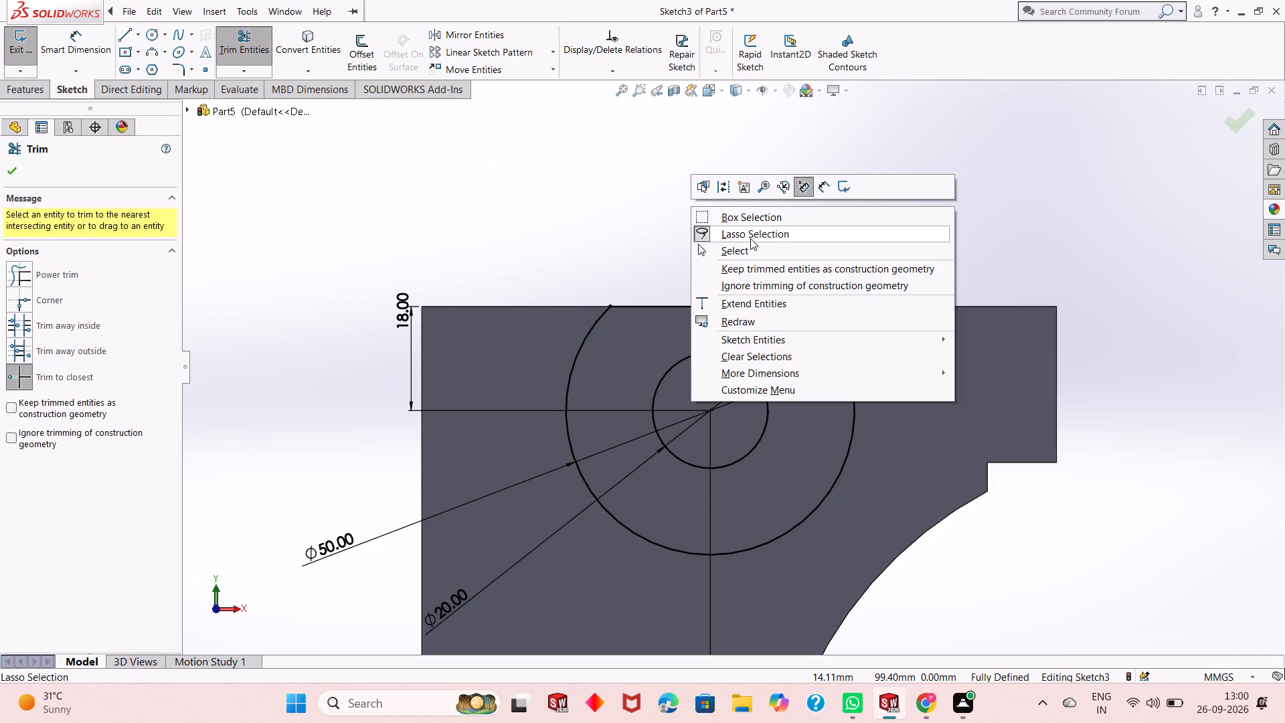
{"action": "left_click", "coordinate": [760, 249]}
Extrude the trimmed circular profile with its 20 mm hole 48 mm outward from the arm's face, merged with the part.
{"action": "scroll", "coordinate": [714, 270], "scroll_direction": "up", "scroll_amount": 6}
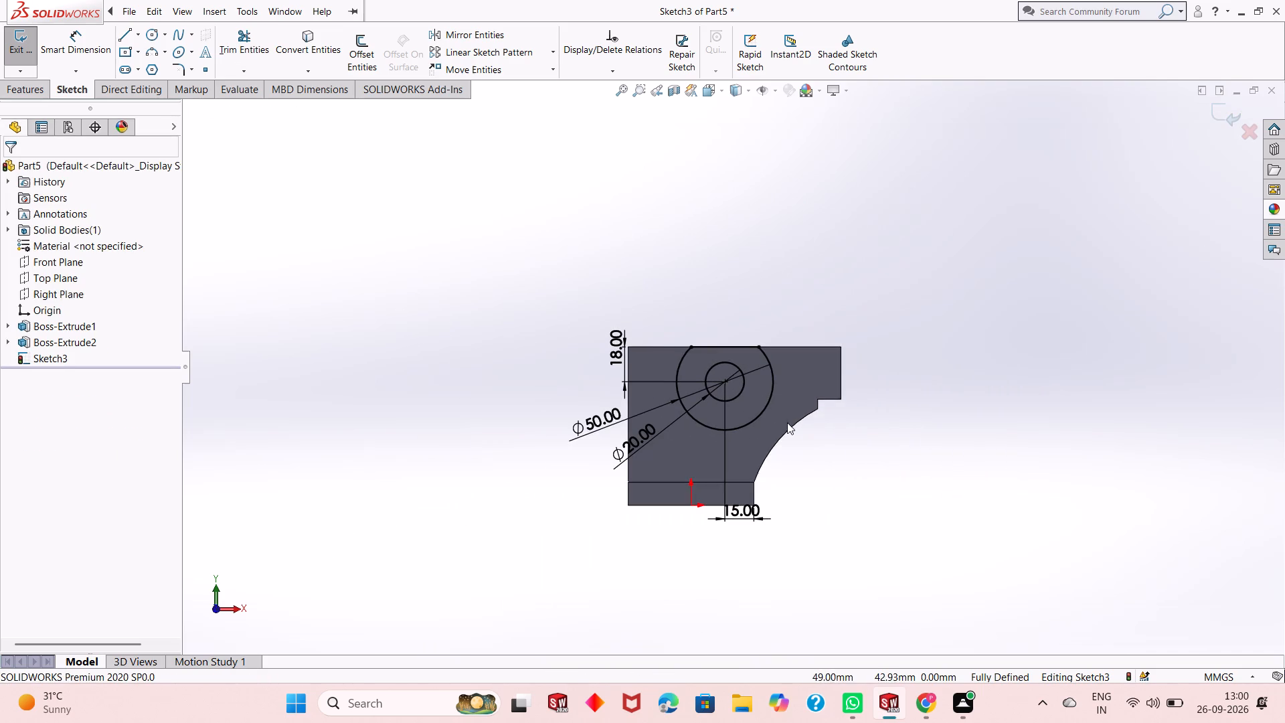
{"action": "middle_click_drag", "start_coordinate": [796, 419], "coordinate": [734, 443]}
{"action": "scroll", "coordinate": [758, 361], "scroll_direction": "down", "scroll_amount": 4}
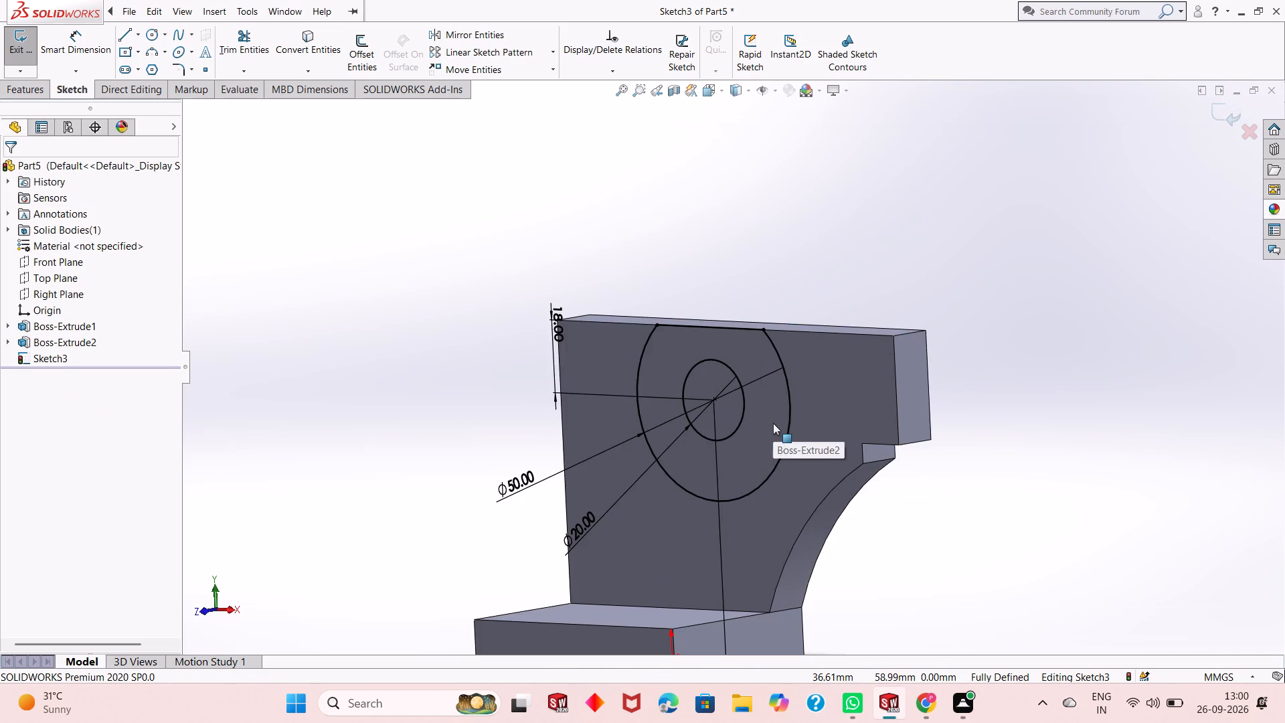
{"action": "scroll", "coordinate": [773, 423], "scroll_direction": "up", "scroll_amount": 1}
{"action": "left_click", "coordinate": [42, 84]}
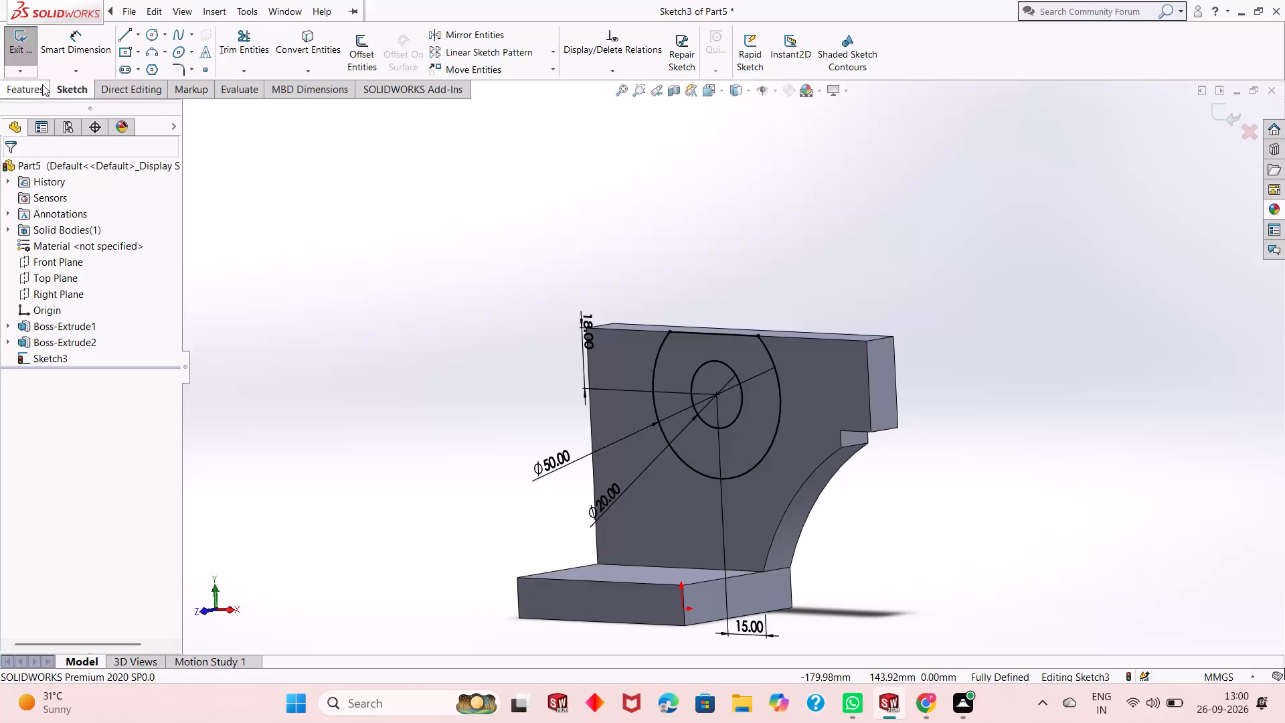
{"action": "left_click", "coordinate": [31, 65]}
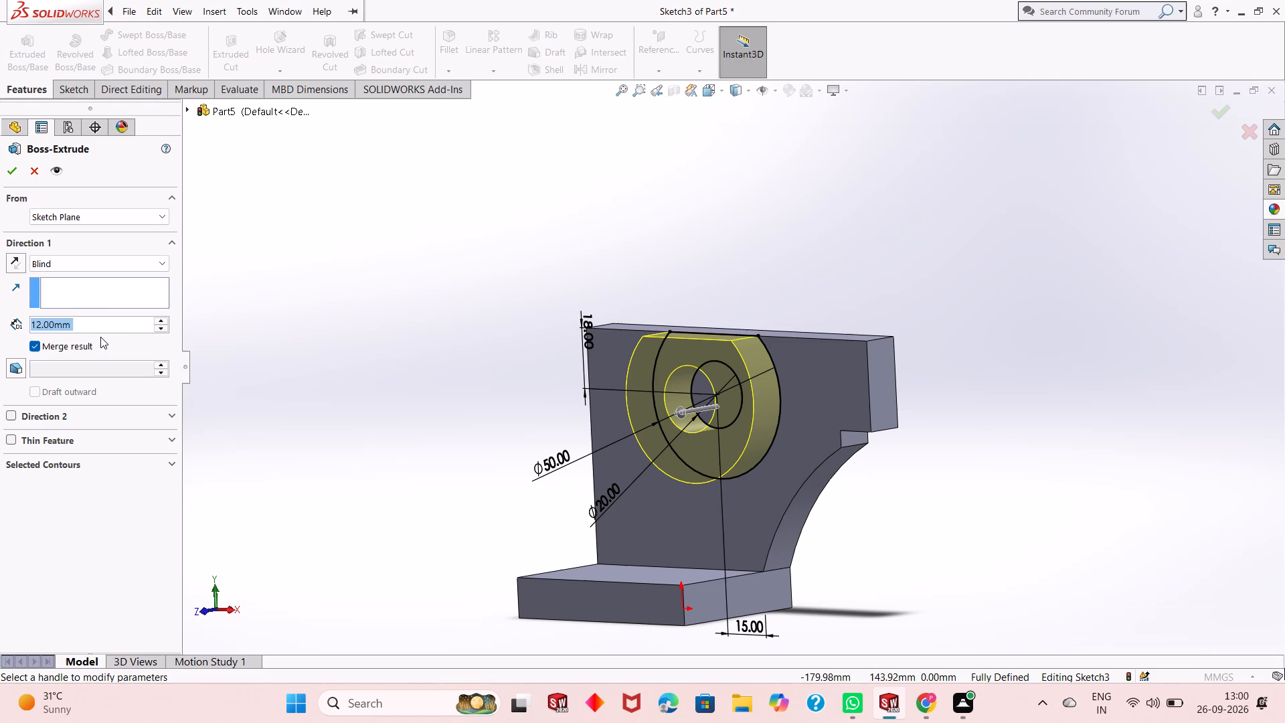
{"action": "type", "text": "48"}
{"action": "key", "text": "Return"}
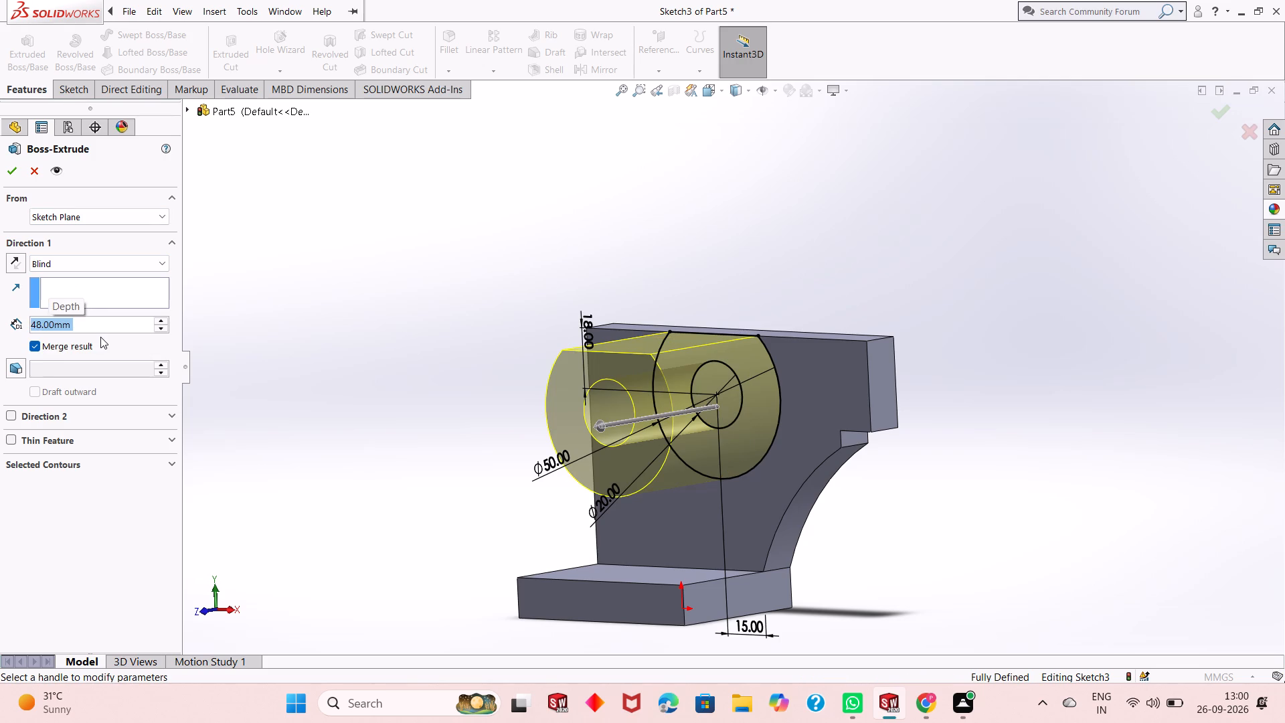
{"action": "left_click", "coordinate": [10, 168]}
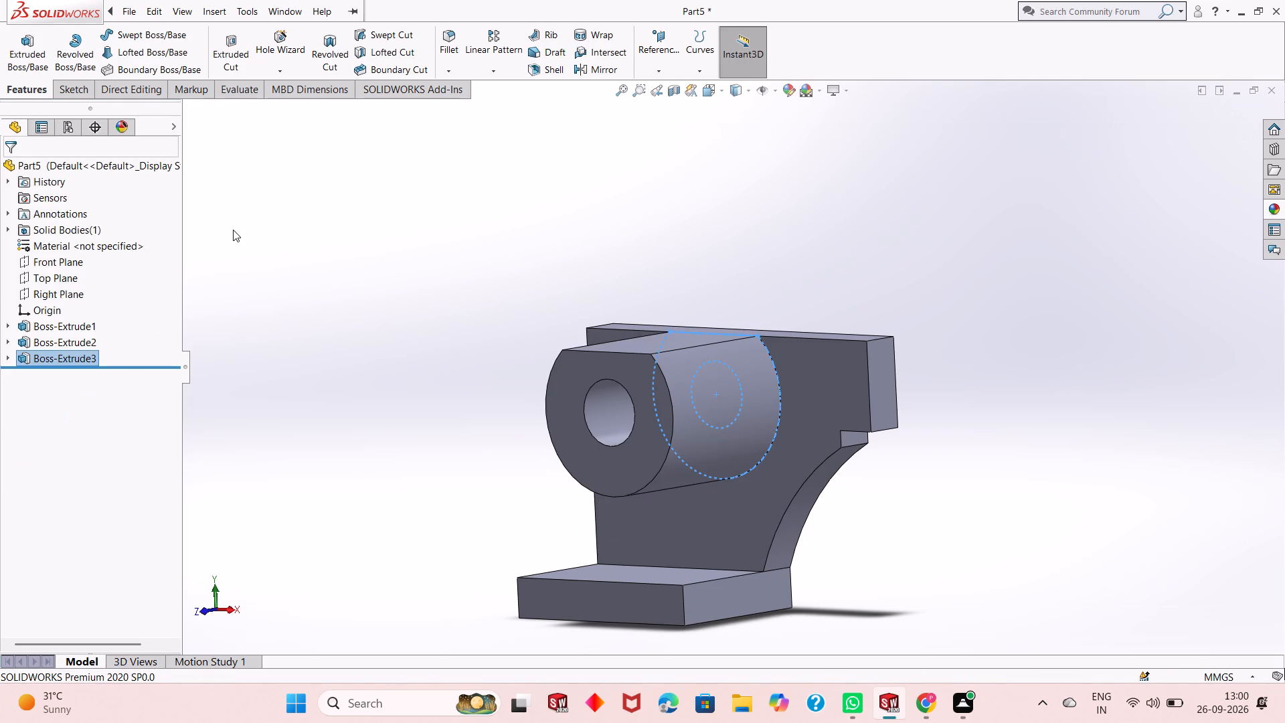
{"action": "left_click", "coordinate": [484, 331]}
Examine the extruded boss, the arm and the base from an oblique angle.
{"action": "middle_click_drag", "start_coordinate": [612, 401], "coordinate": [612, 408]}
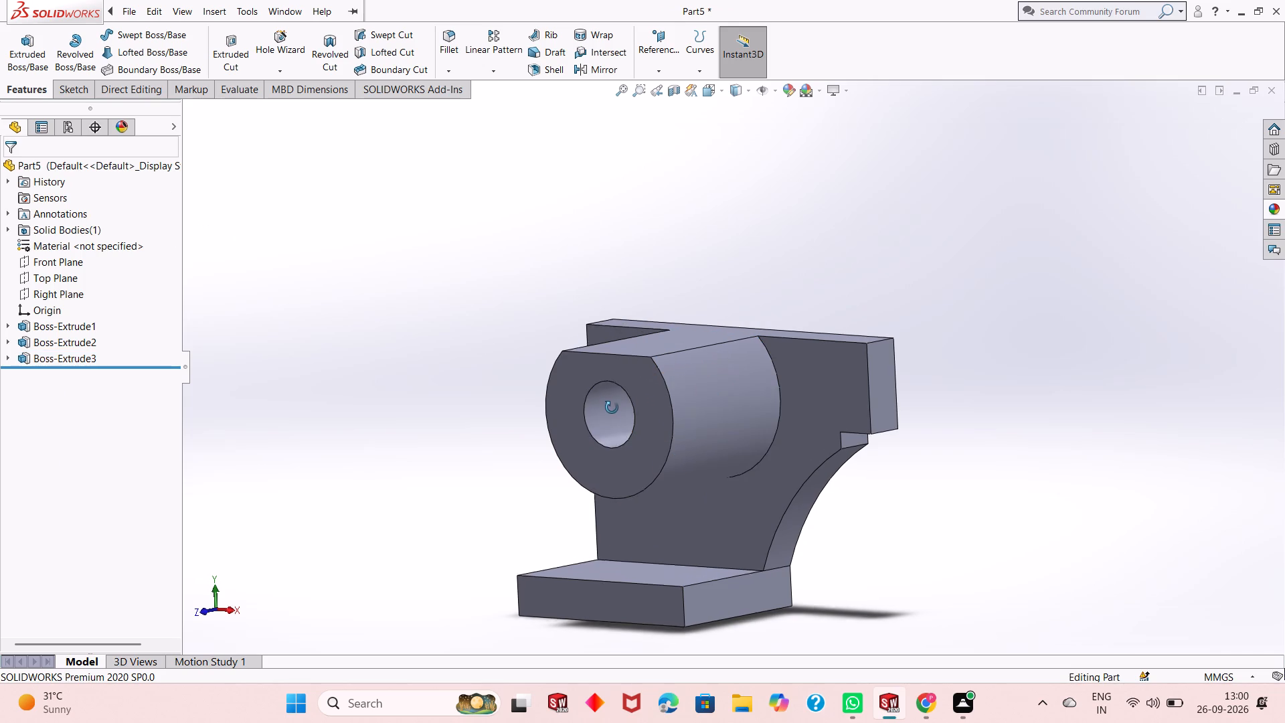
{"action": "middle_click_drag", "start_coordinate": [612, 408], "coordinate": [614, 445]}
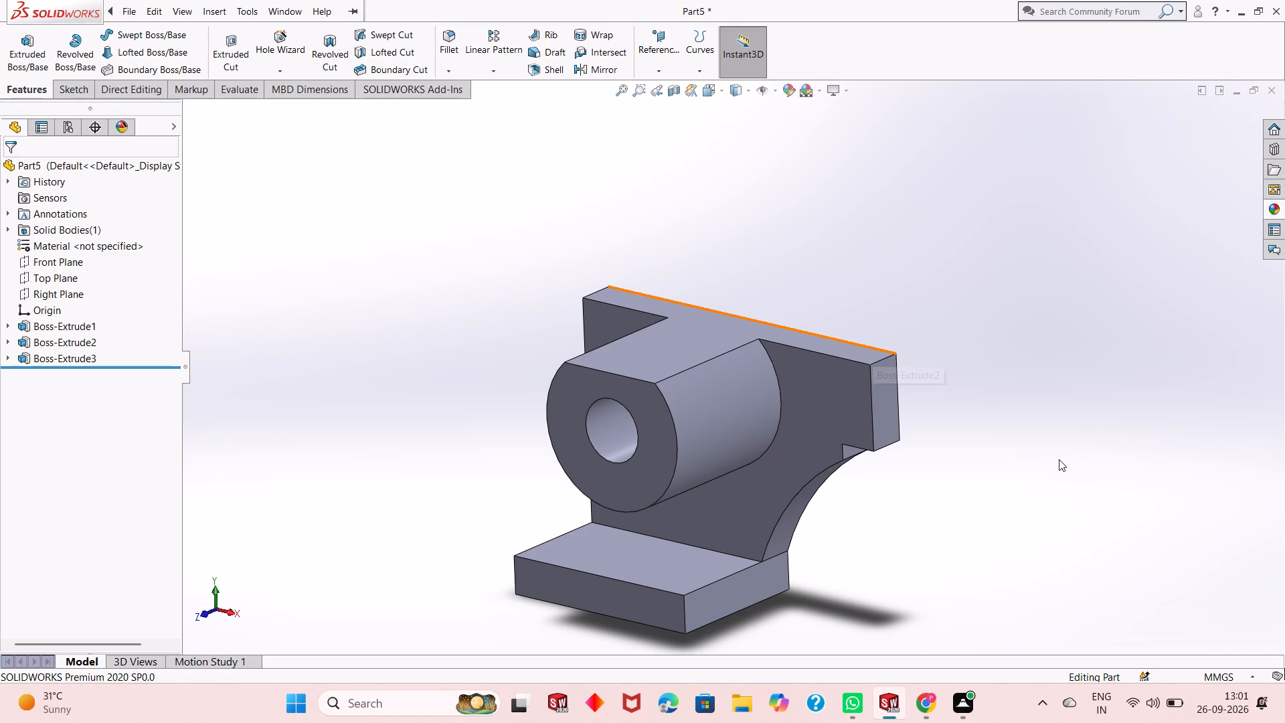
{"action": "scroll", "coordinate": [872, 498], "scroll_direction": "up", "scroll_amount": 1}
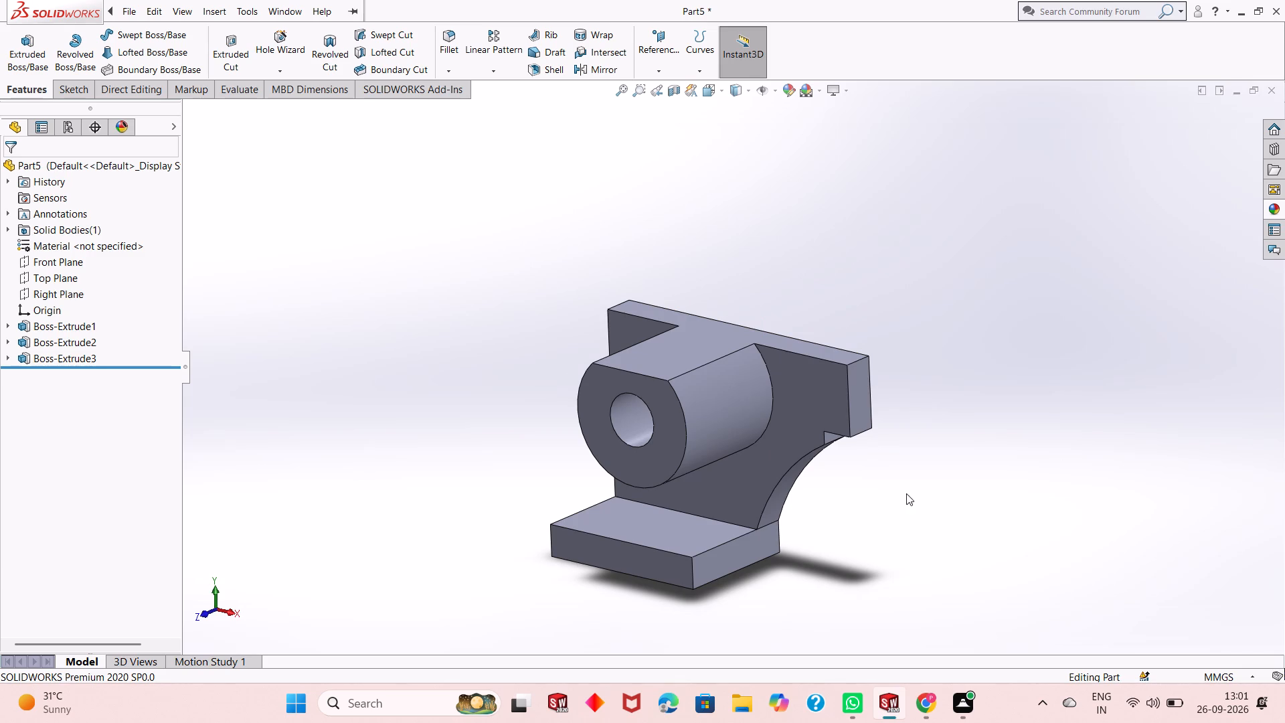
{"action": "scroll", "coordinate": [792, 485], "scroll_direction": "down", "scroll_amount": 1}
{"action": "scroll", "coordinate": [752, 444], "scroll_direction": "down", "scroll_amount": 1}
{"action": "scroll", "coordinate": [752, 444], "scroll_direction": "up", "scroll_amount": 1}
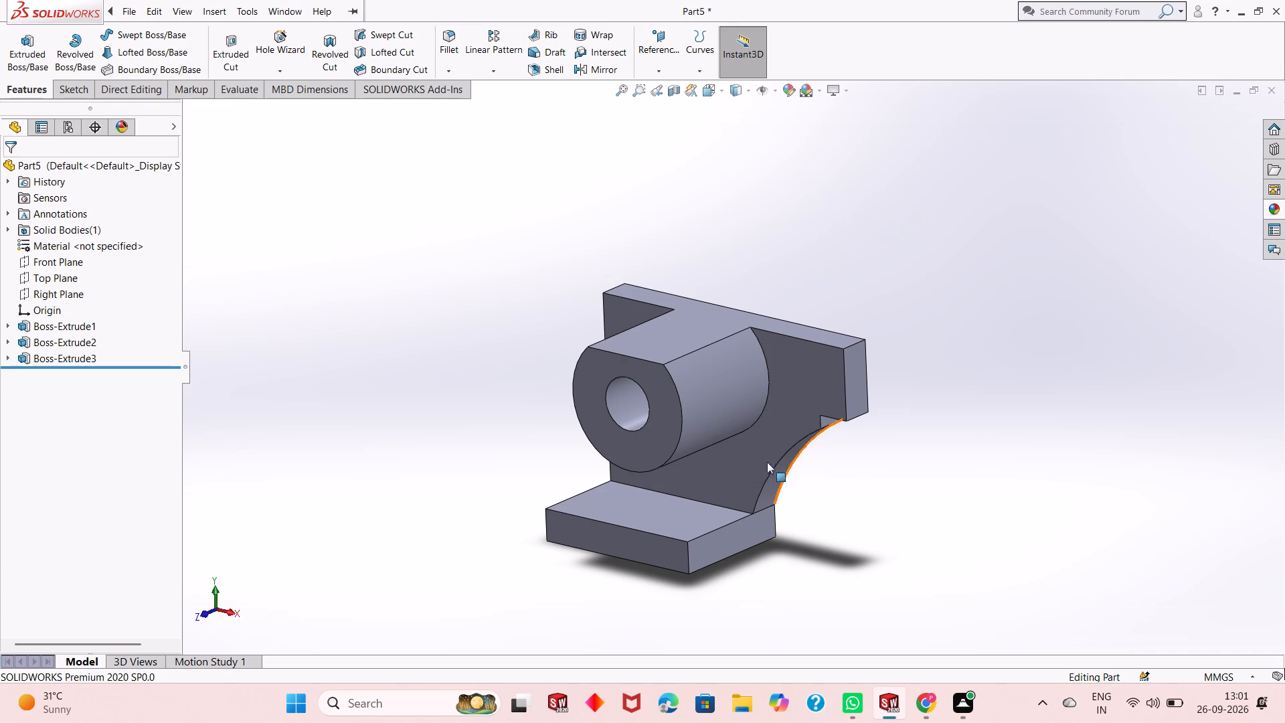
{"action": "scroll", "coordinate": [723, 380], "scroll_direction": "down", "scroll_amount": 3}
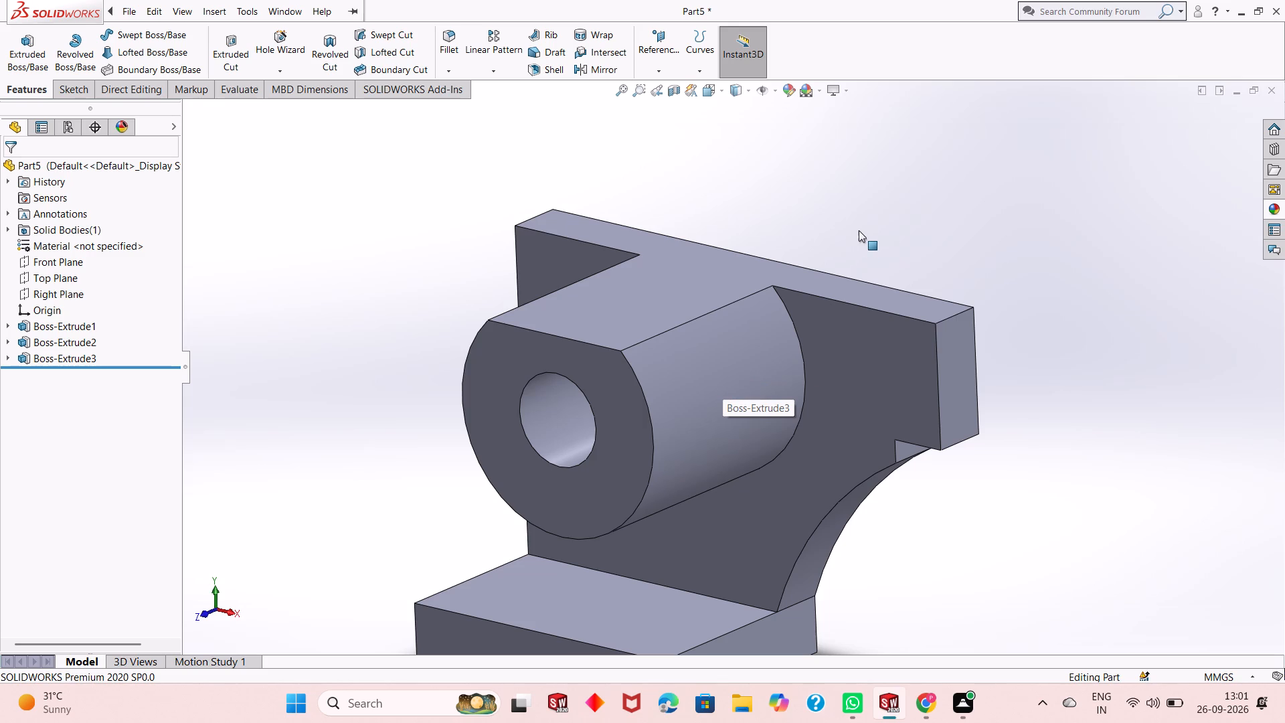
On the flat top face, sketch a corner rectangle about 22.4 x 60 mm from the arm's back edge to the boss's front edge.
{"action": "left_click", "coordinate": [647, 295]}
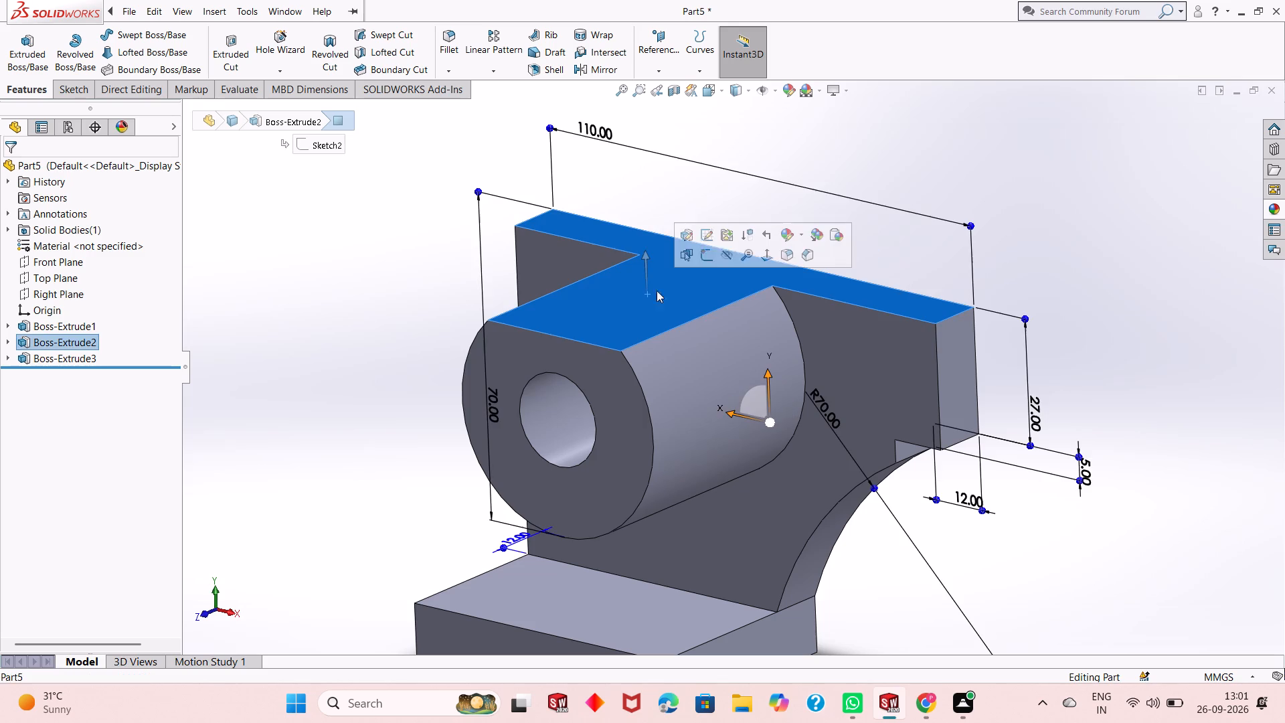
{"action": "left_click", "coordinate": [708, 253]}
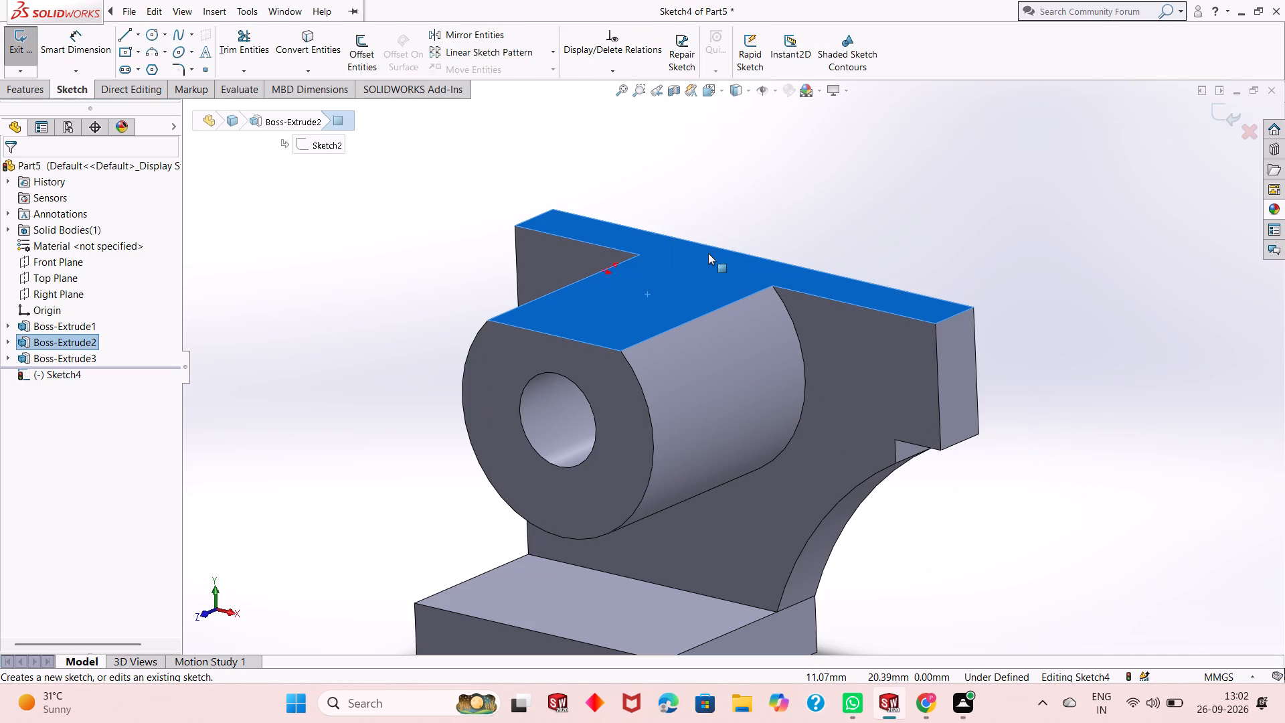
{"action": "key", "text": "ctrl+8"}
{"action": "key", "text": "Escape"}
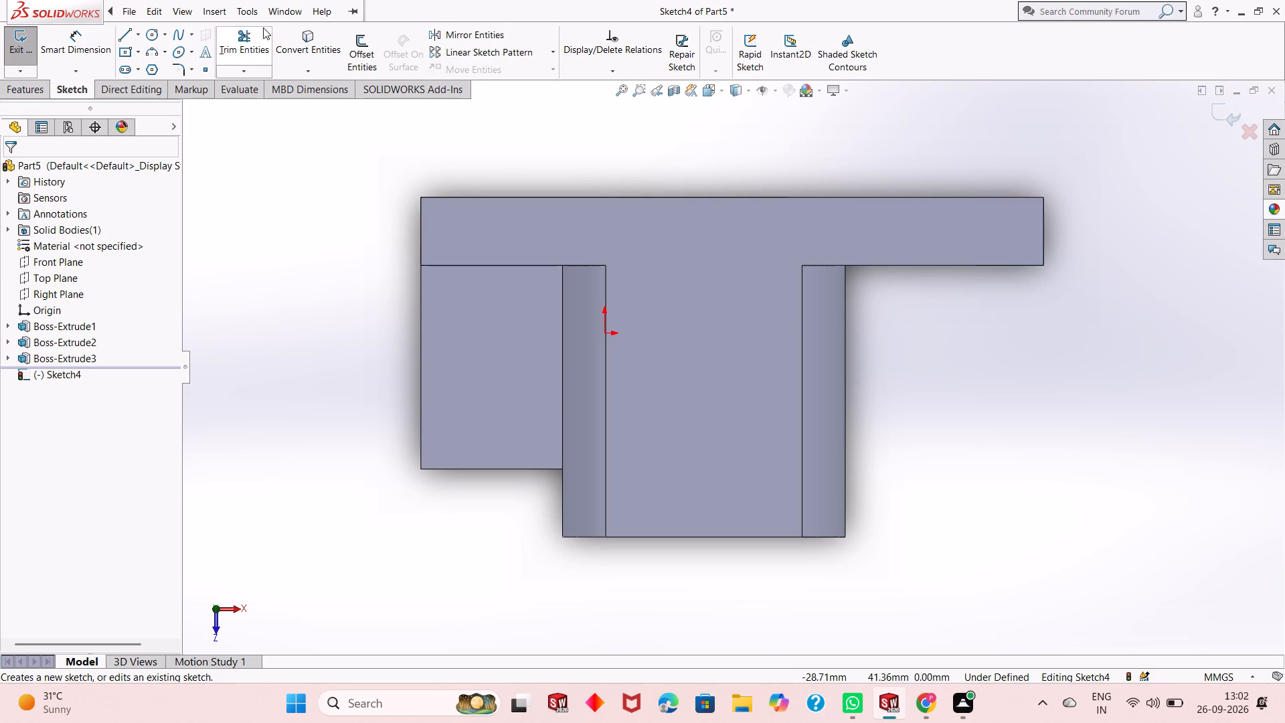
{"action": "left_click", "coordinate": [136, 50]}
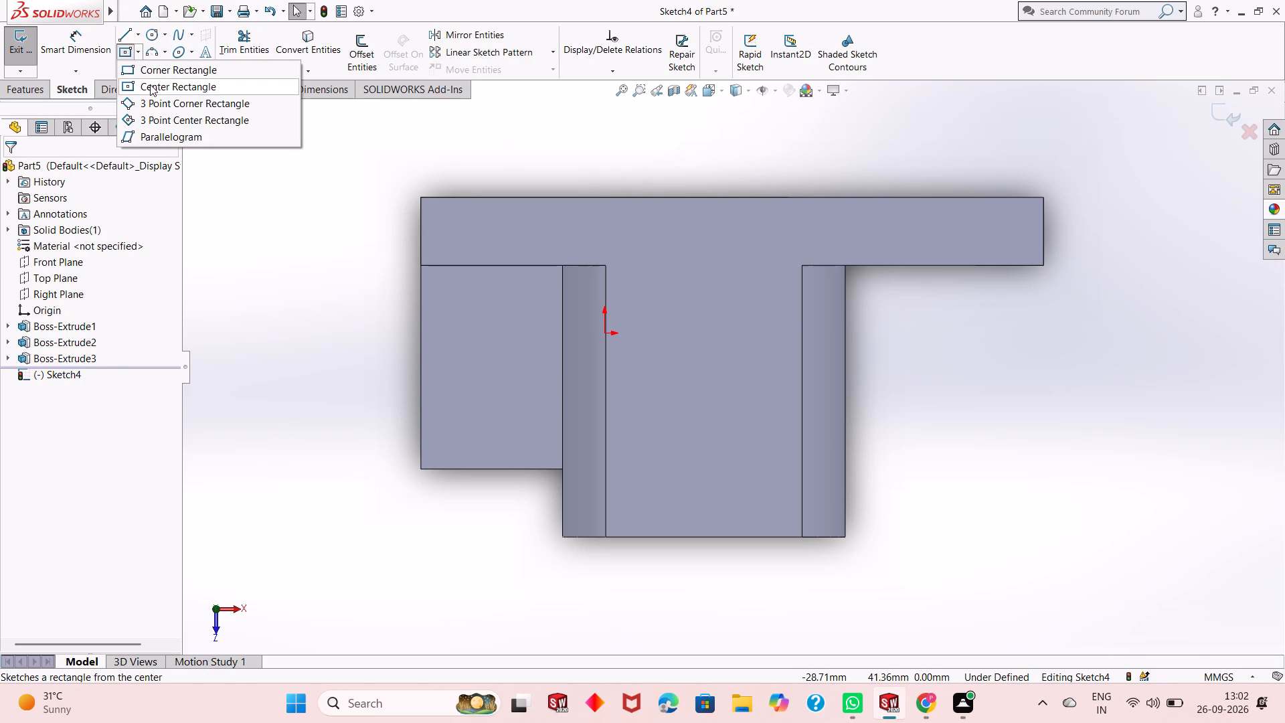
{"action": "left_click", "coordinate": [150, 84]}
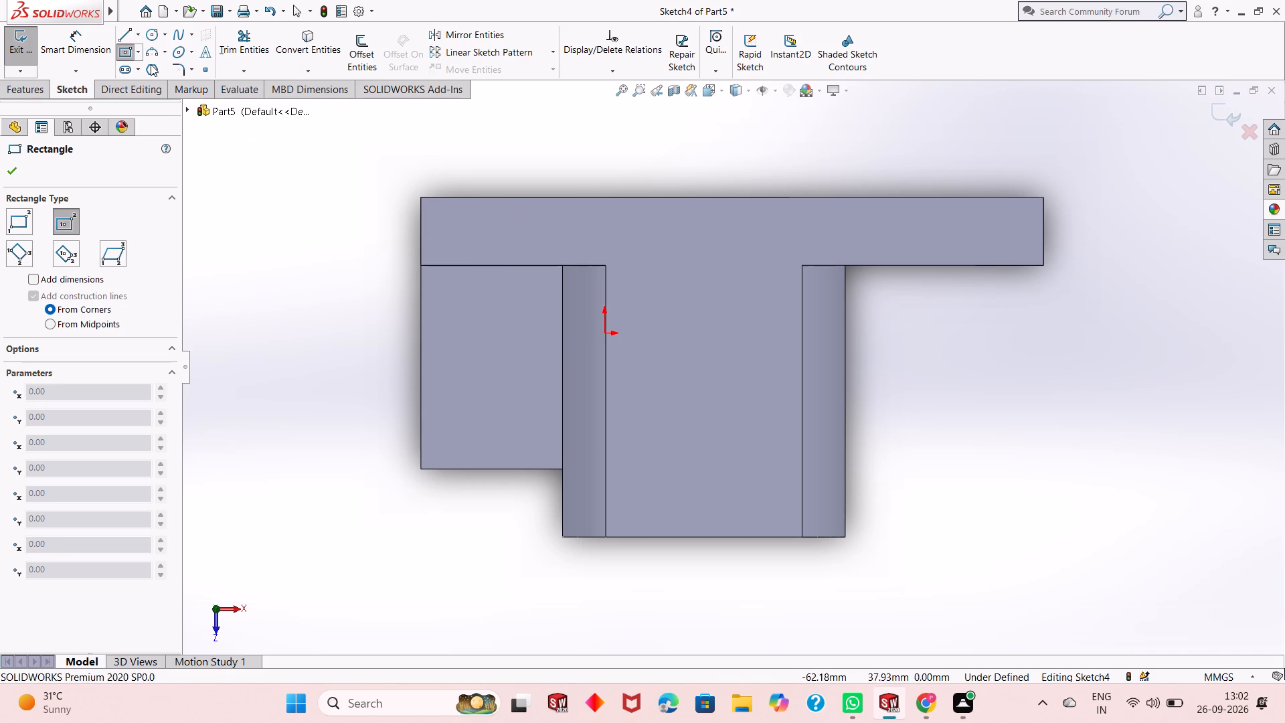
{"action": "left_click", "coordinate": [139, 49]}
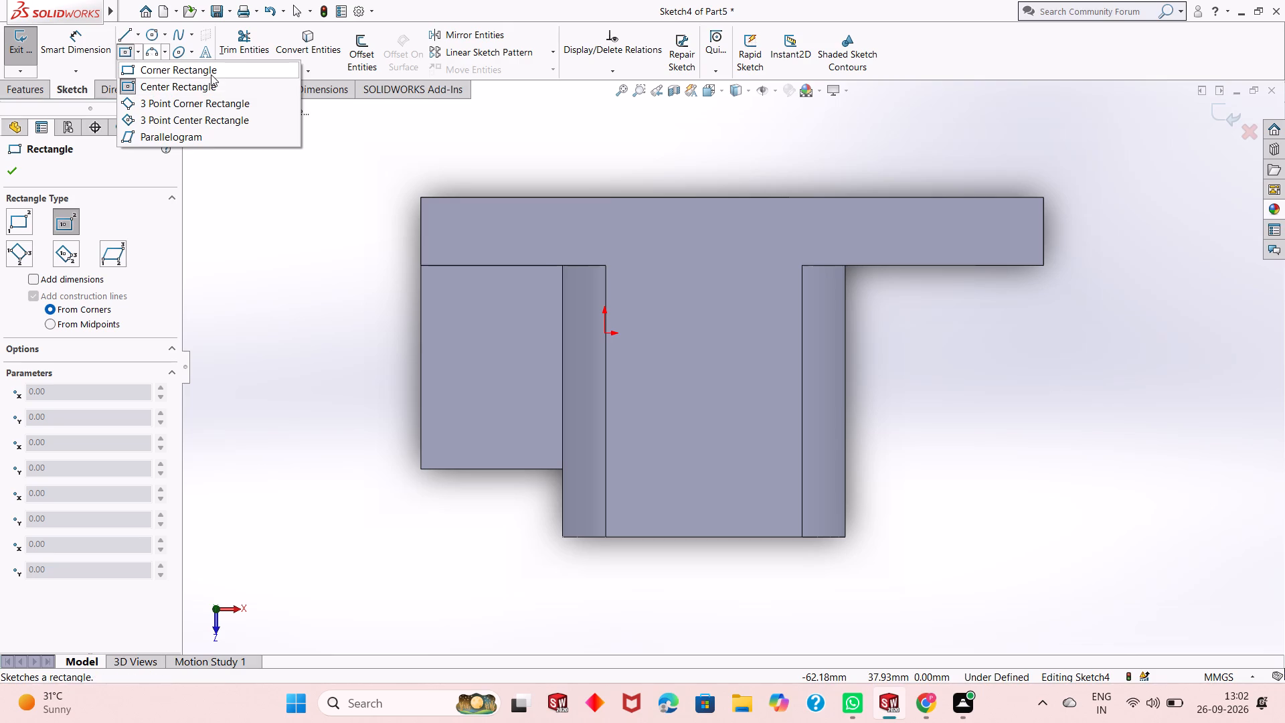
{"action": "left_click", "coordinate": [211, 70]}
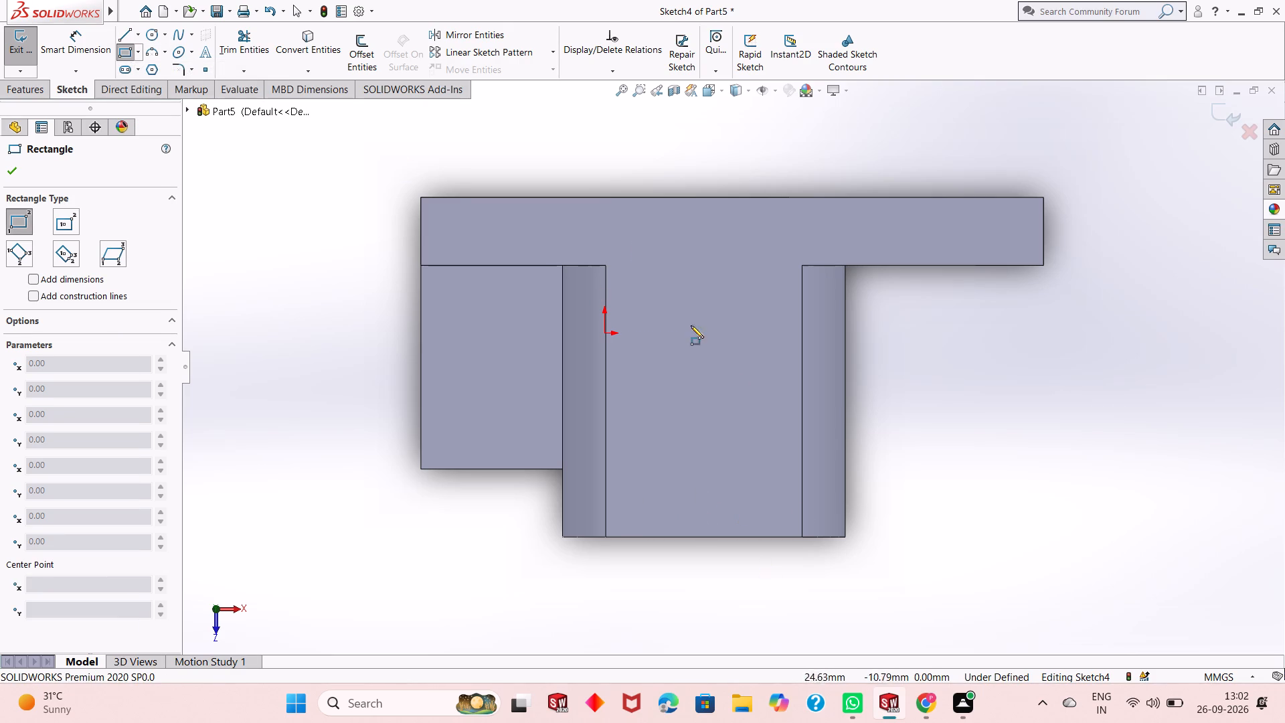
{"action": "left_click", "coordinate": [639, 195]}
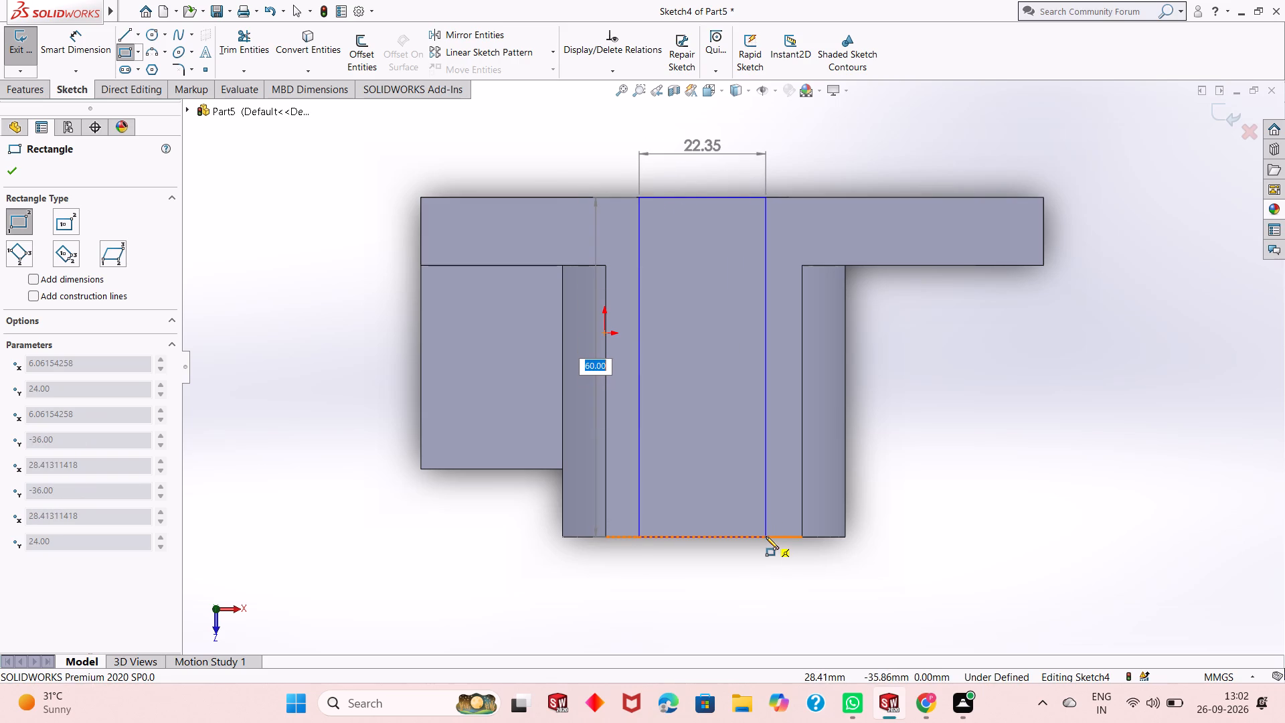
{"action": "left_click", "coordinate": [766, 536]}
{"action": "key", "text": "Escape"}
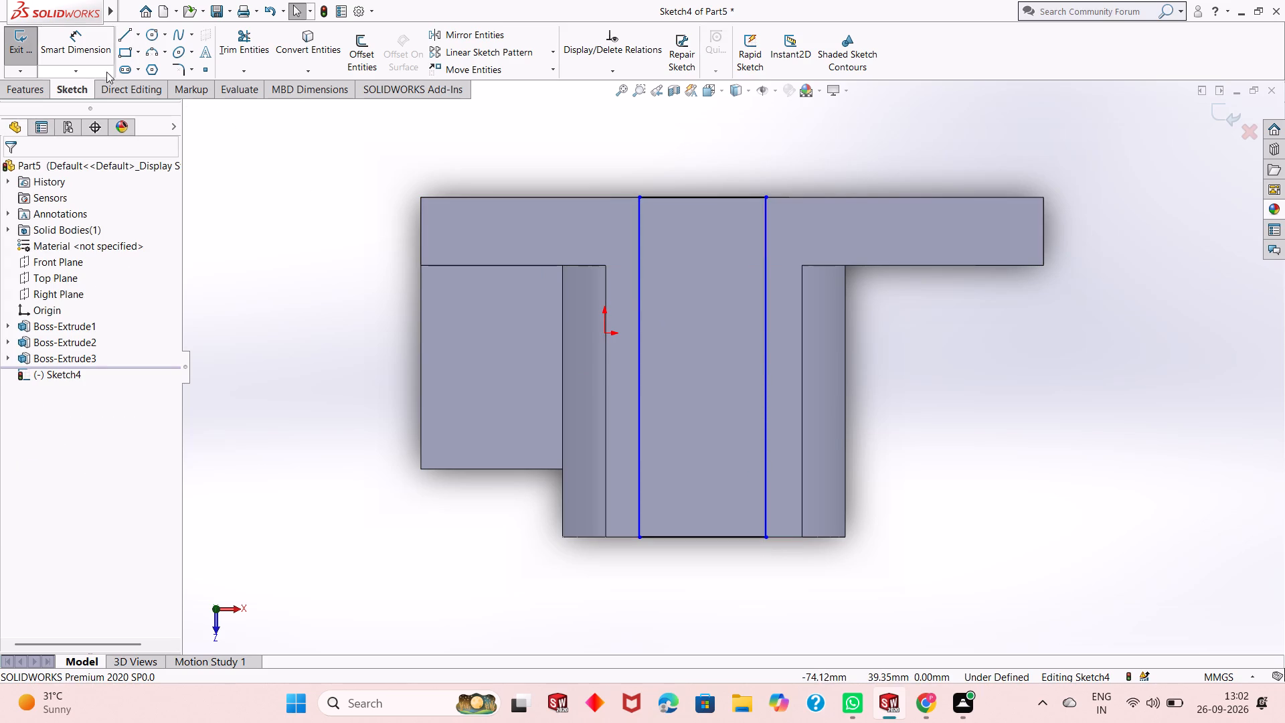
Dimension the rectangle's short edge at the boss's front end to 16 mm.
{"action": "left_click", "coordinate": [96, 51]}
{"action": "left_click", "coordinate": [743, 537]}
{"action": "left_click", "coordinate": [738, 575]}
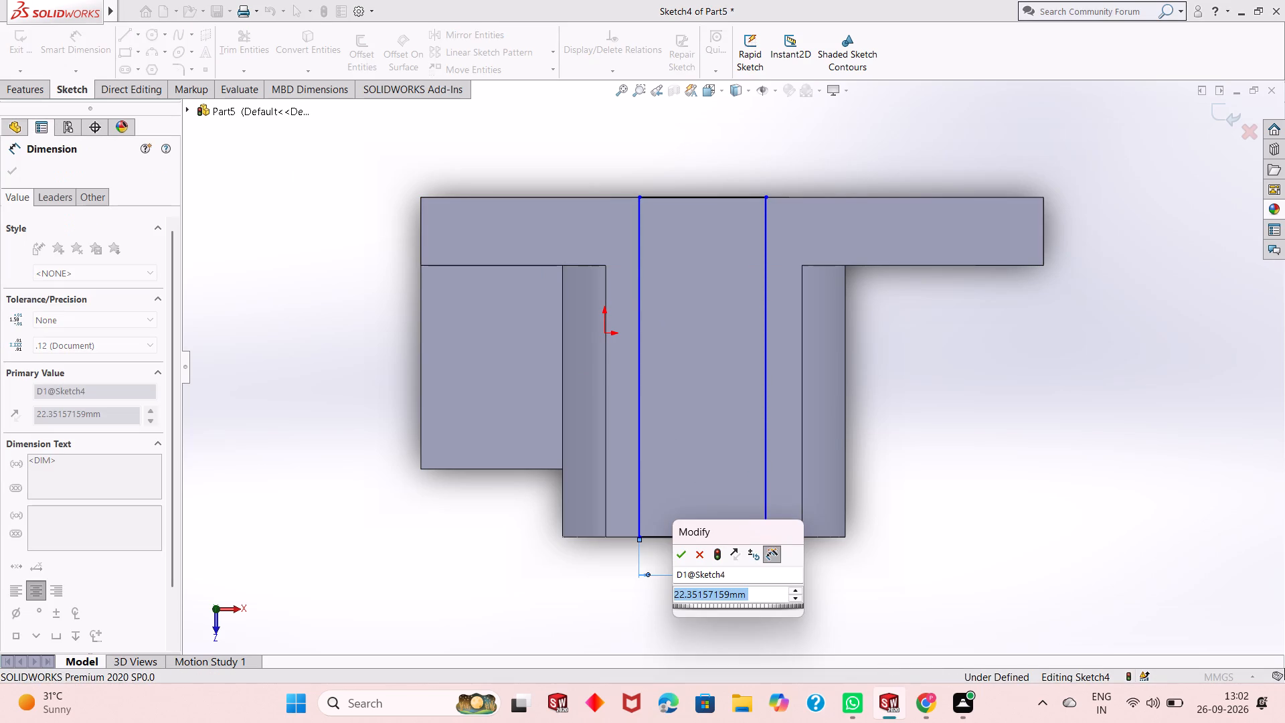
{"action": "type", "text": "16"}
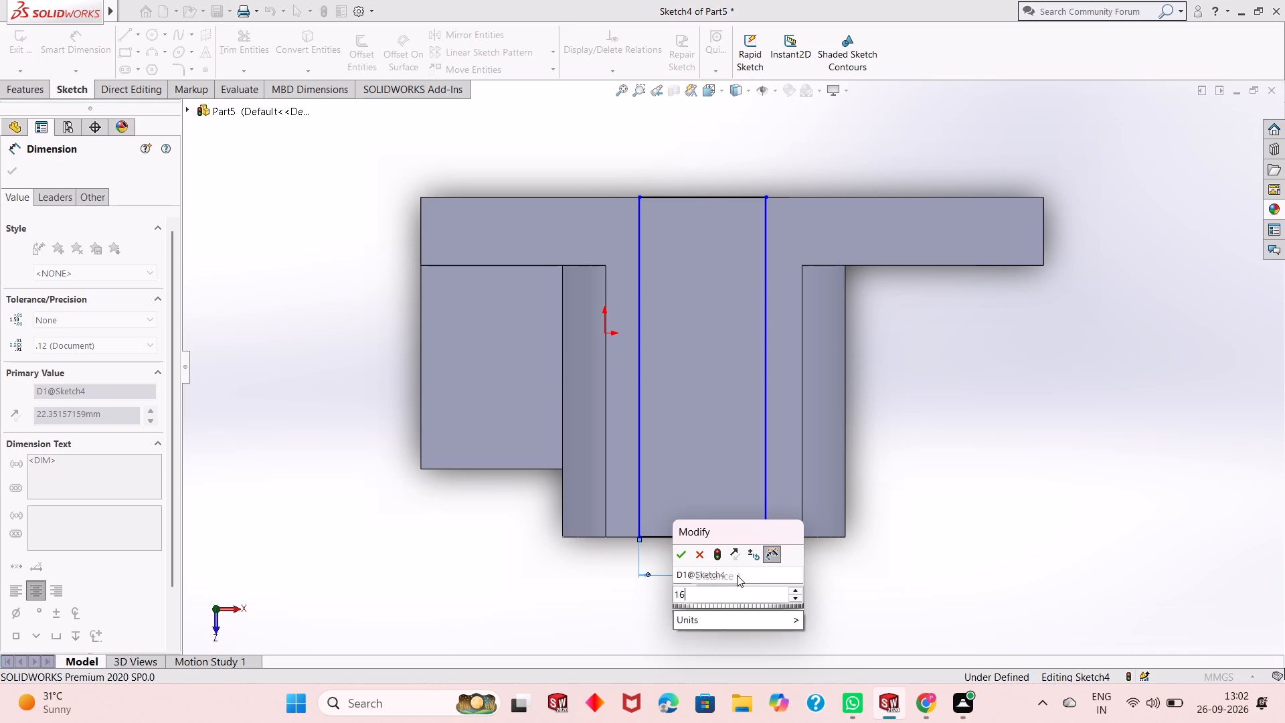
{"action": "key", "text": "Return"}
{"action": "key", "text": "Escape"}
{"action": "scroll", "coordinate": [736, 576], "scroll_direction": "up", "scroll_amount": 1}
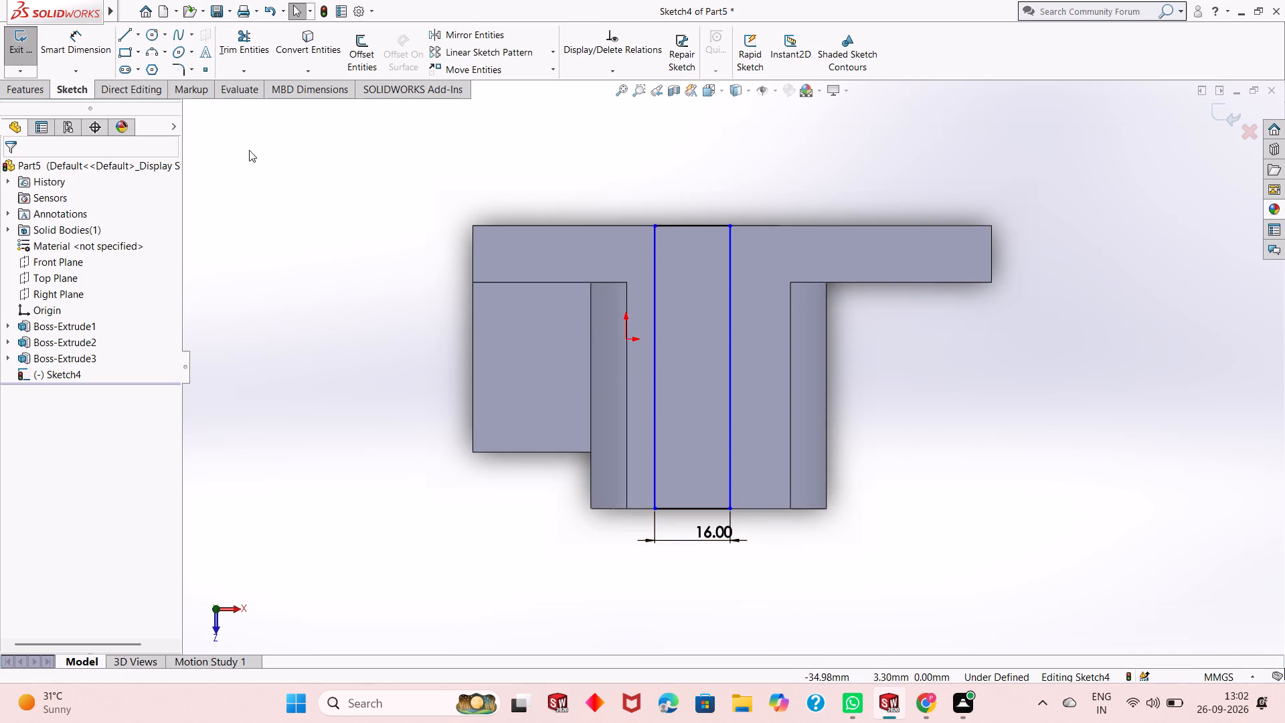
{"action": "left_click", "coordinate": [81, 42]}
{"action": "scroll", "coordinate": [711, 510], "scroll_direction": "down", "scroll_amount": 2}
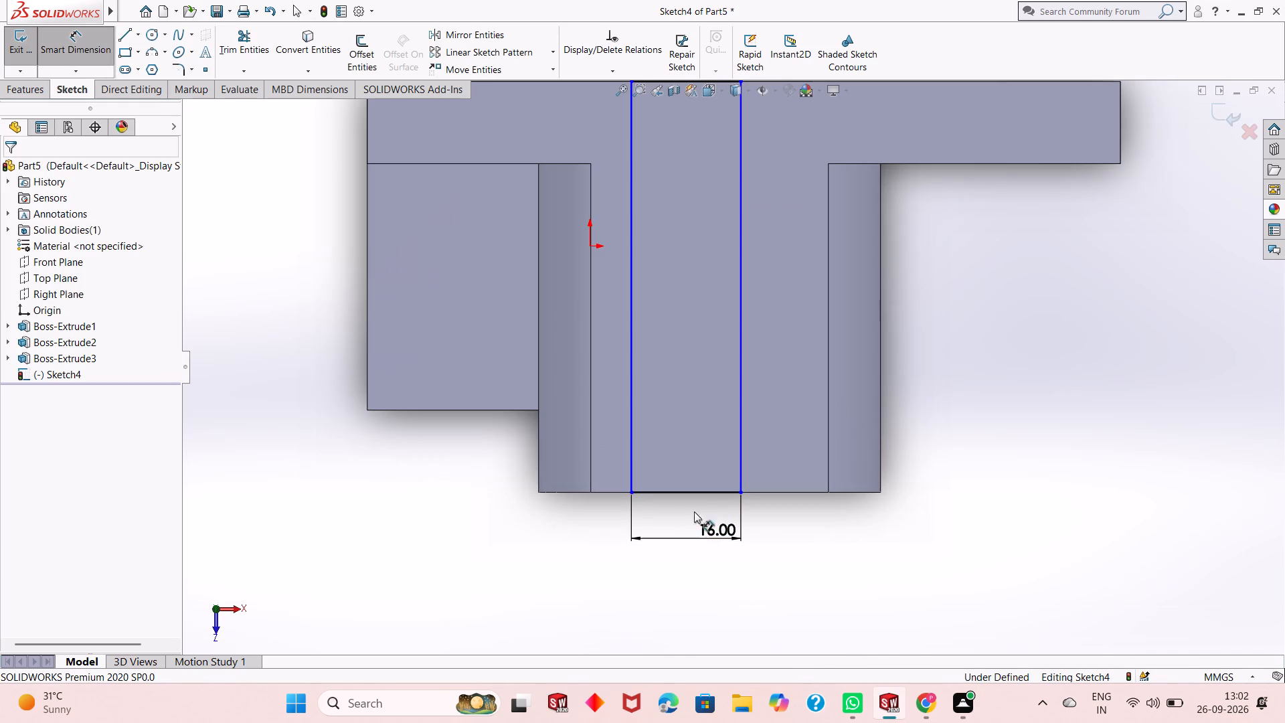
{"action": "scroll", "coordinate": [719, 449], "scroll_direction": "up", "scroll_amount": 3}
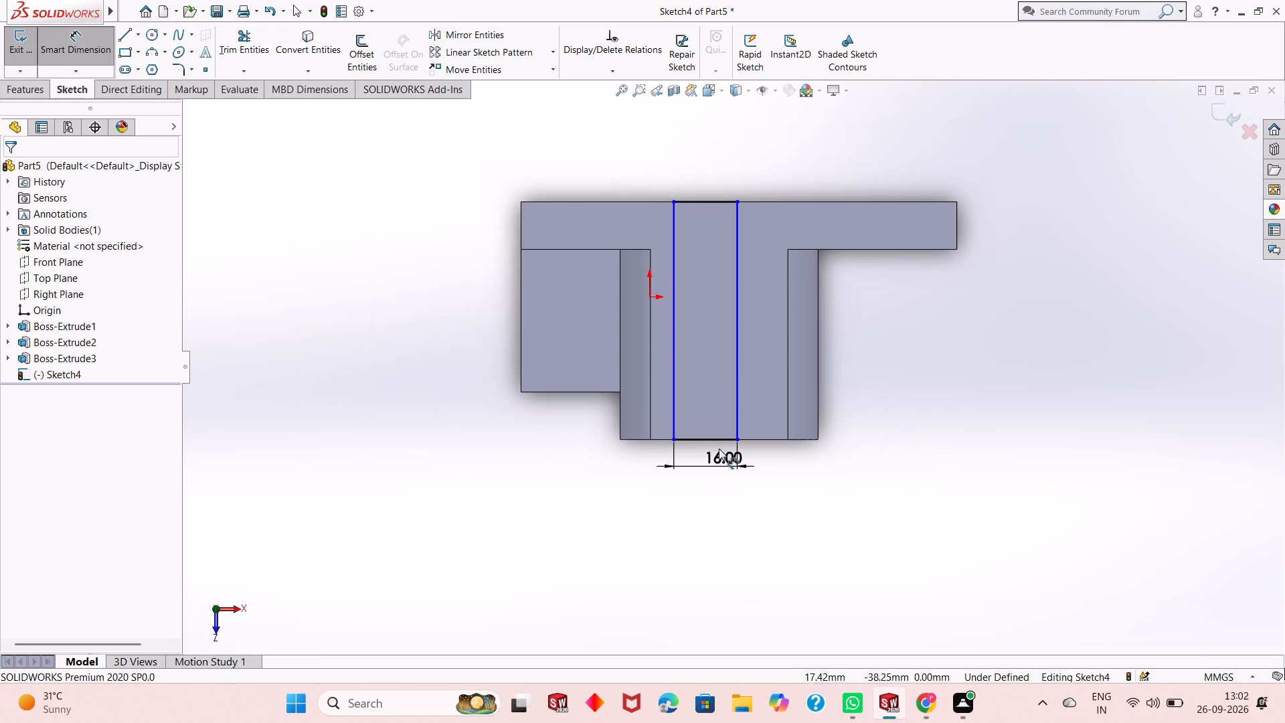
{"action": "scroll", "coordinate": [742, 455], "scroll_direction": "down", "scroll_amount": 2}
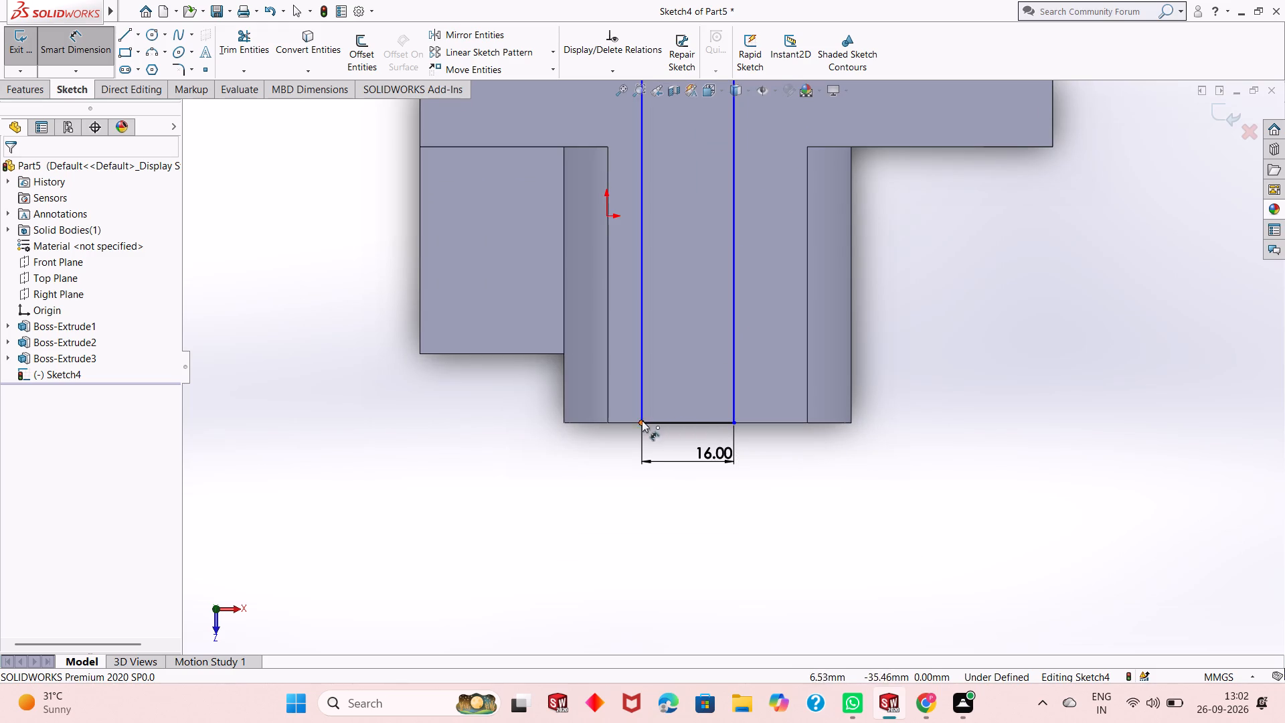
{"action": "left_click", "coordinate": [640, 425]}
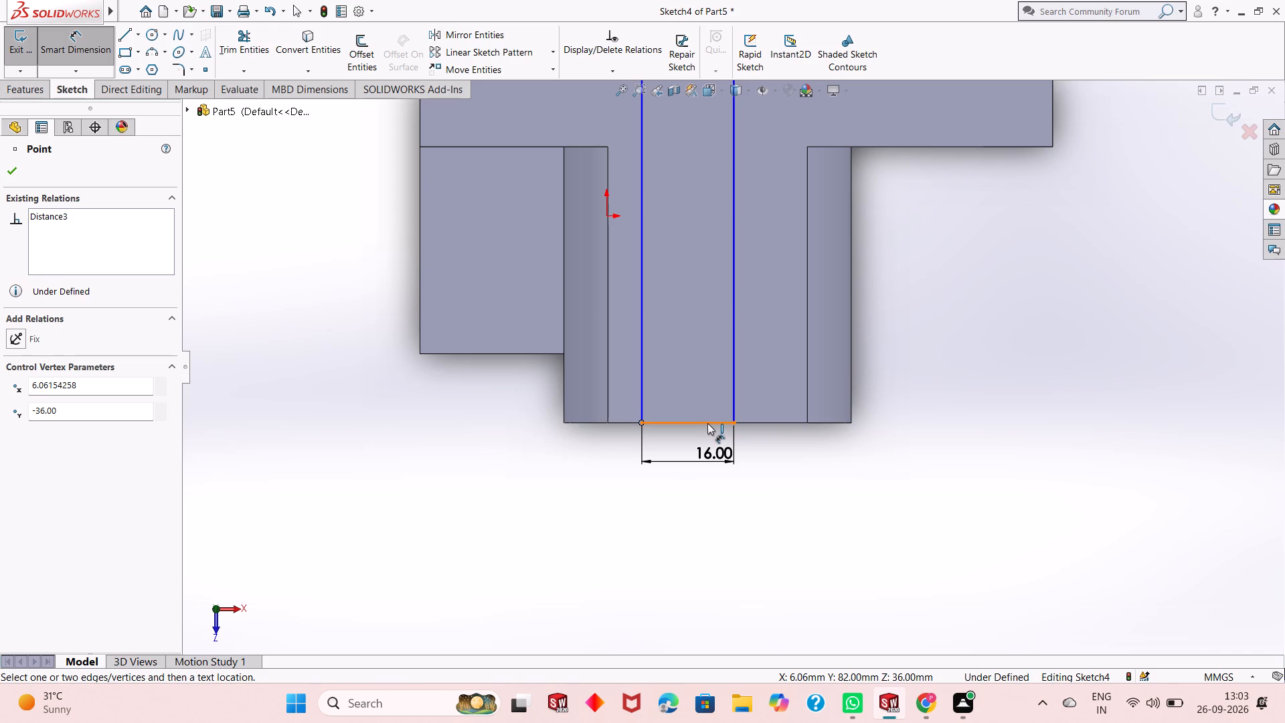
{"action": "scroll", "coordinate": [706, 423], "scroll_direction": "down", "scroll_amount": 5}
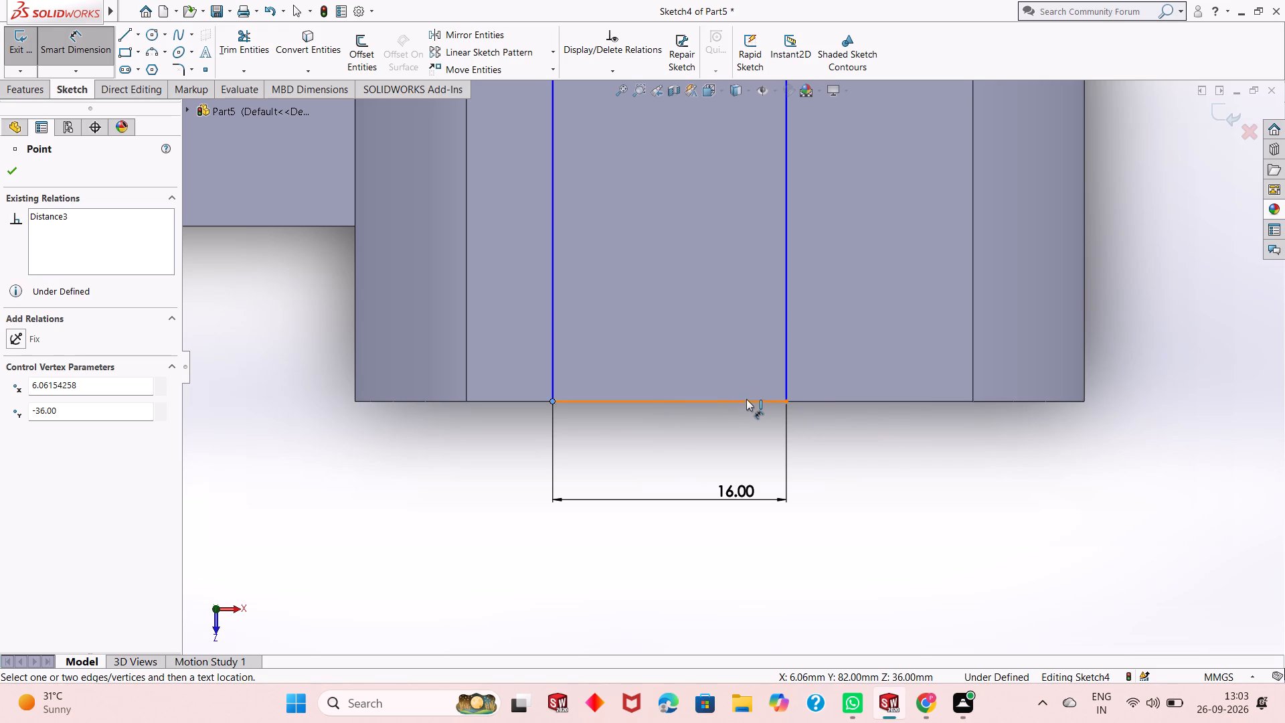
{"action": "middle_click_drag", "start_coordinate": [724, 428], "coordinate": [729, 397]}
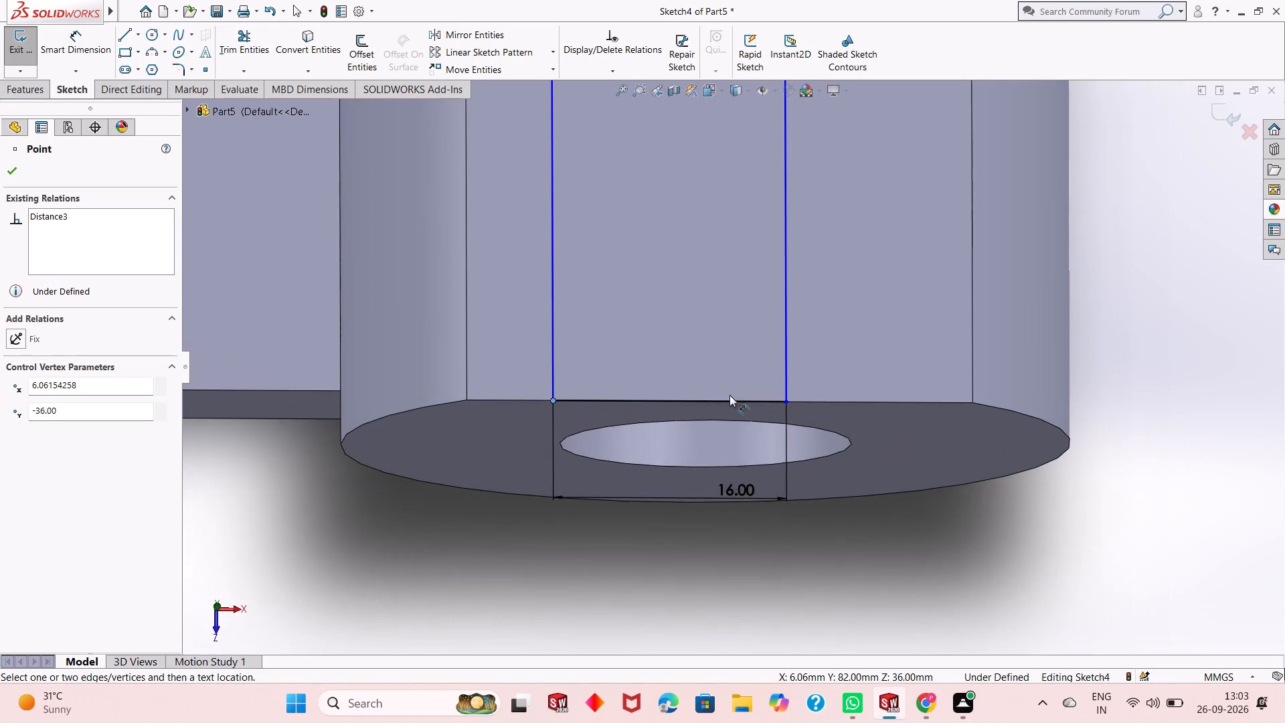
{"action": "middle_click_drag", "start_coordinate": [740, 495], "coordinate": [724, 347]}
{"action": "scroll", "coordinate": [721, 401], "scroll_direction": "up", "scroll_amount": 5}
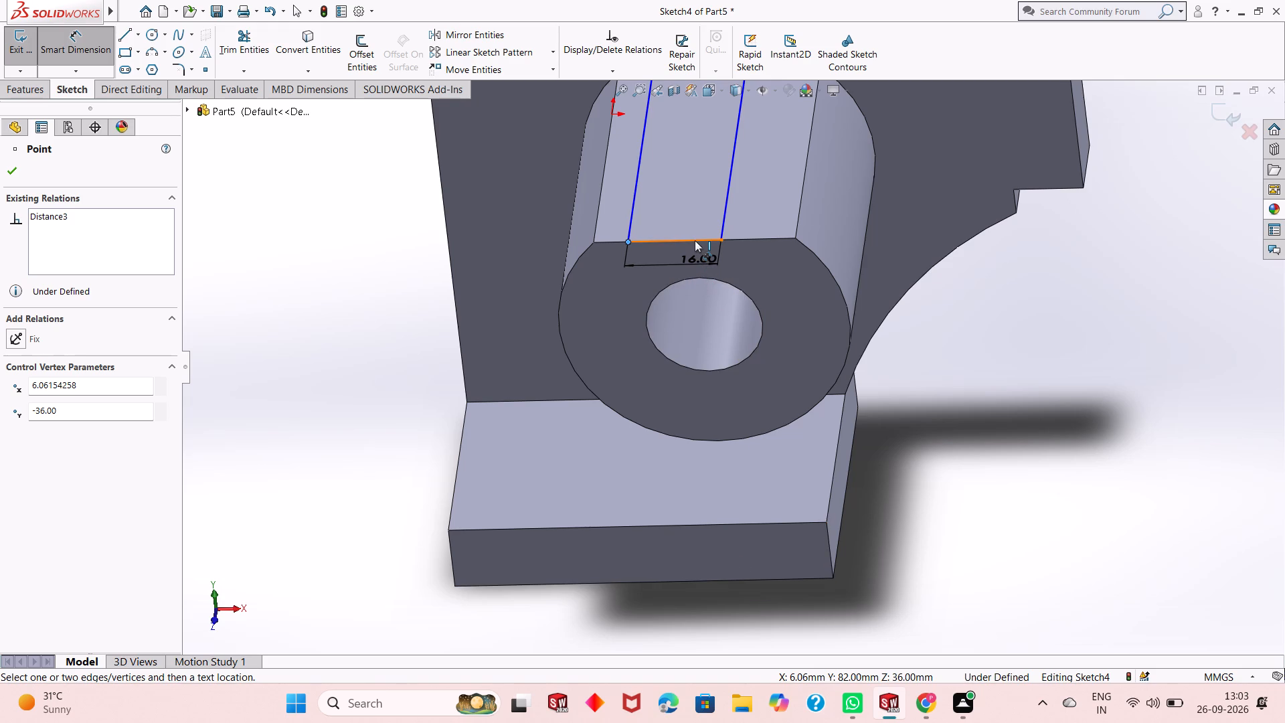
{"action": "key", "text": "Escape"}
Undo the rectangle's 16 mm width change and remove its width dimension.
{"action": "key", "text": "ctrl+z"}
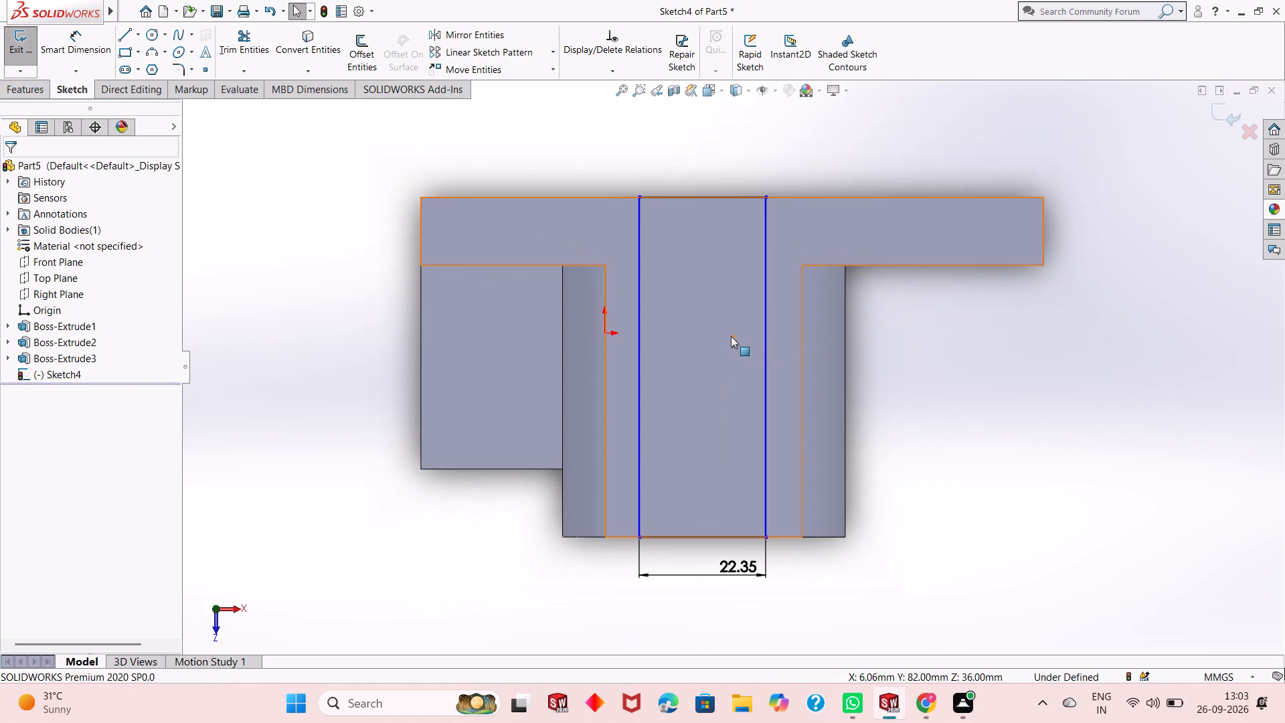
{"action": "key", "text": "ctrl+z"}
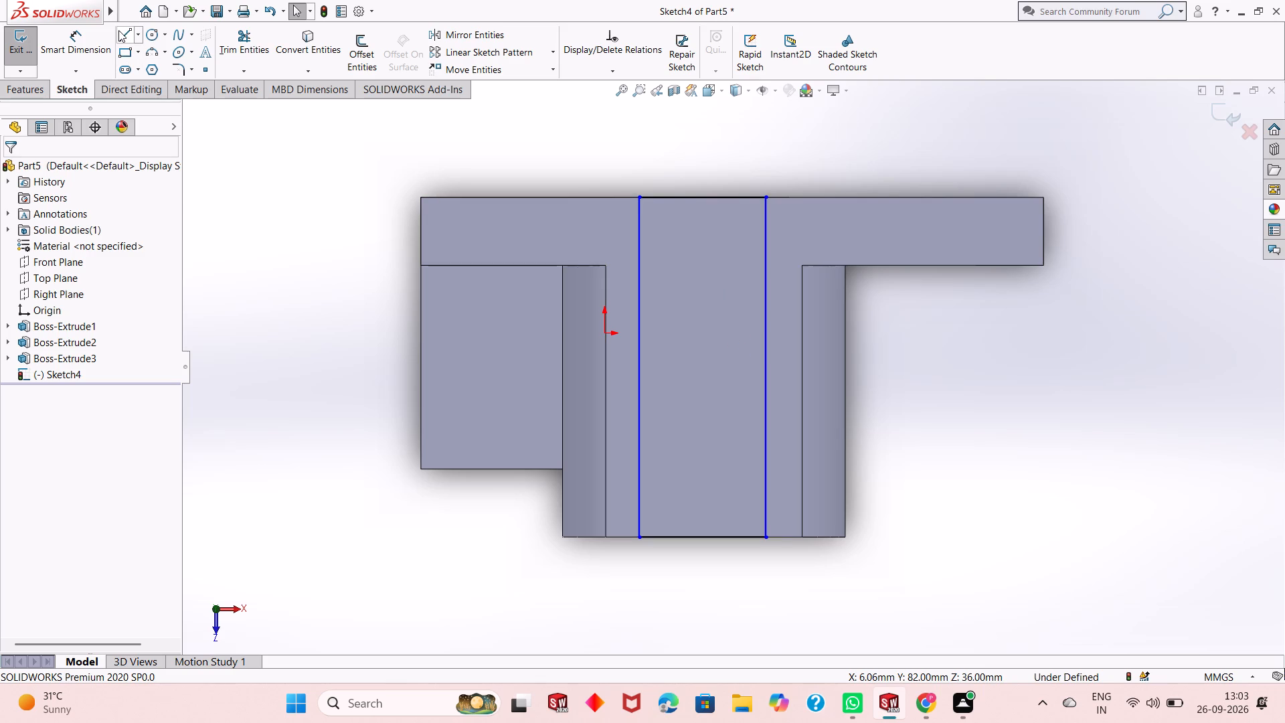
Undo the corner rectangle sketched on the flat top face.
{"action": "left_click", "coordinate": [118, 30]}
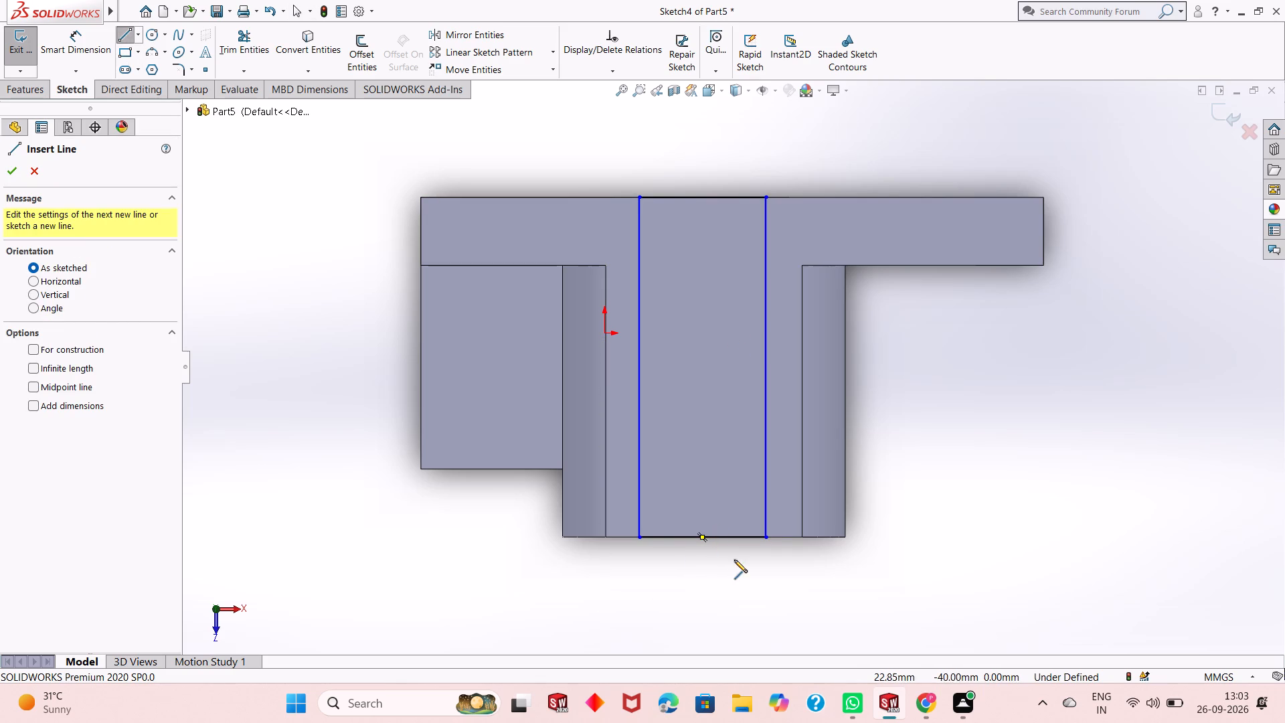
{"action": "middle_click_drag", "start_coordinate": [701, 588], "coordinate": [711, 459]}
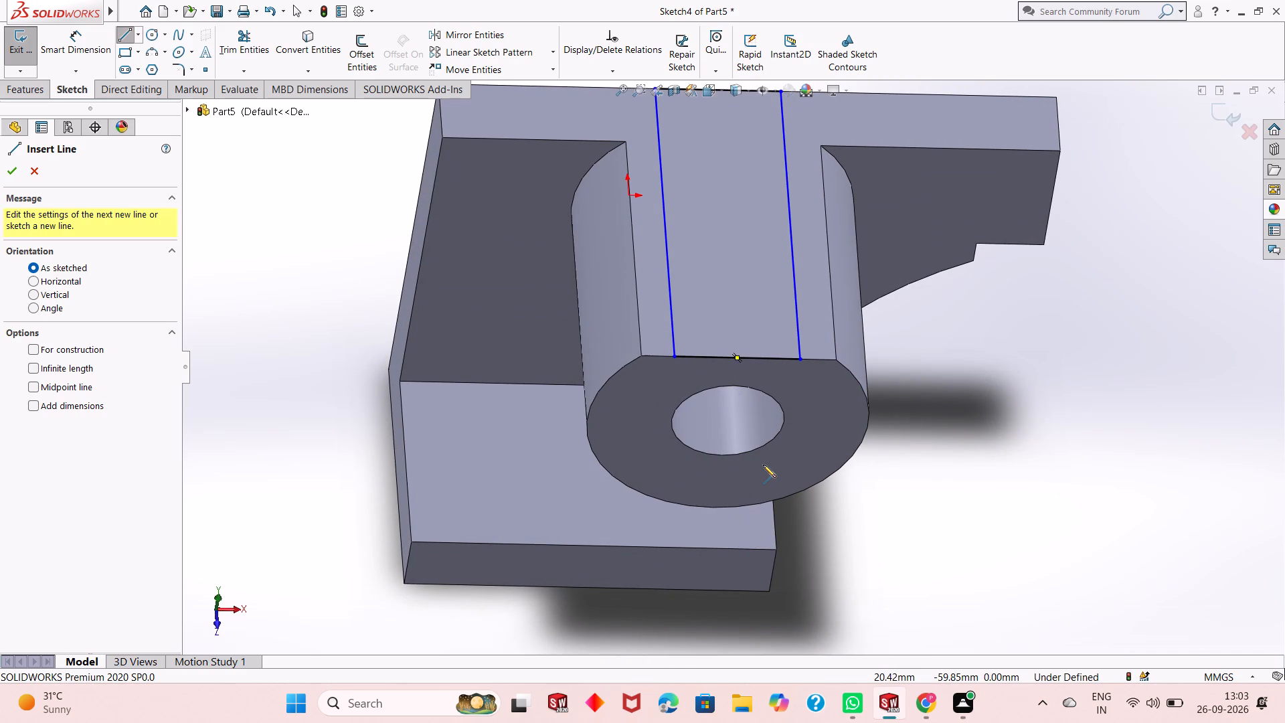
{"action": "key", "text": "Escape"}
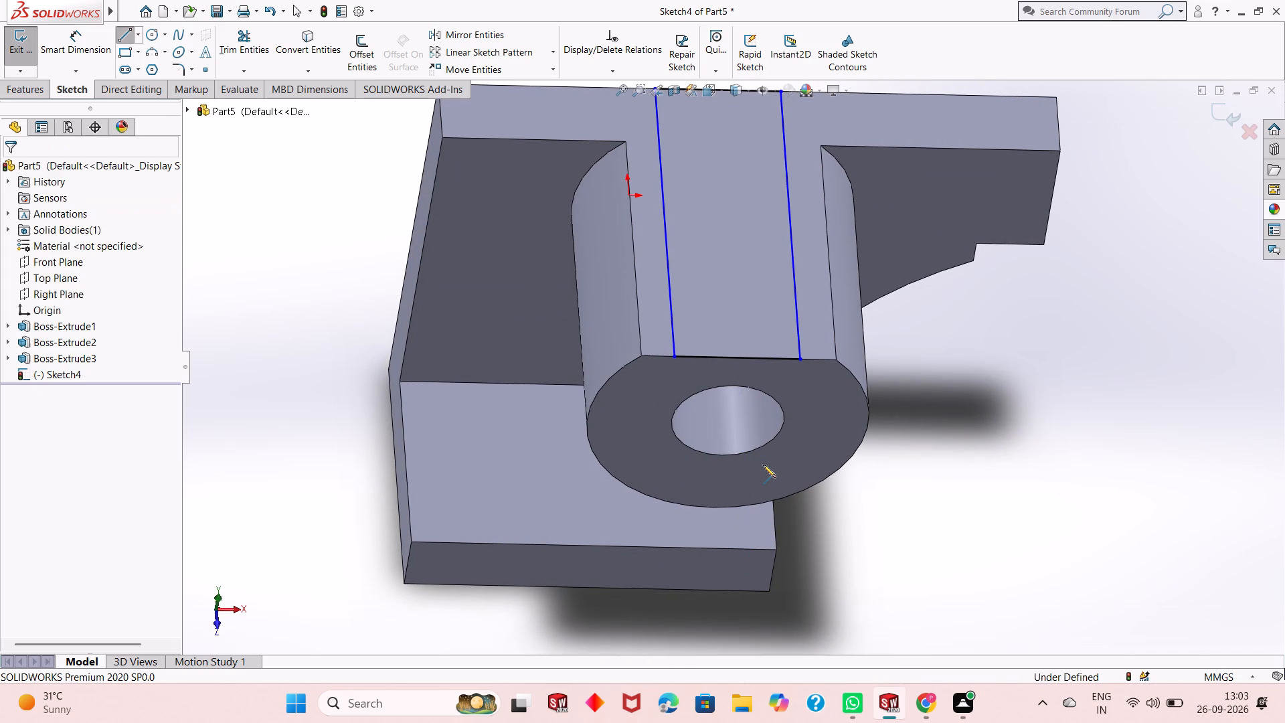
{"action": "key", "text": "ctrl+z"}
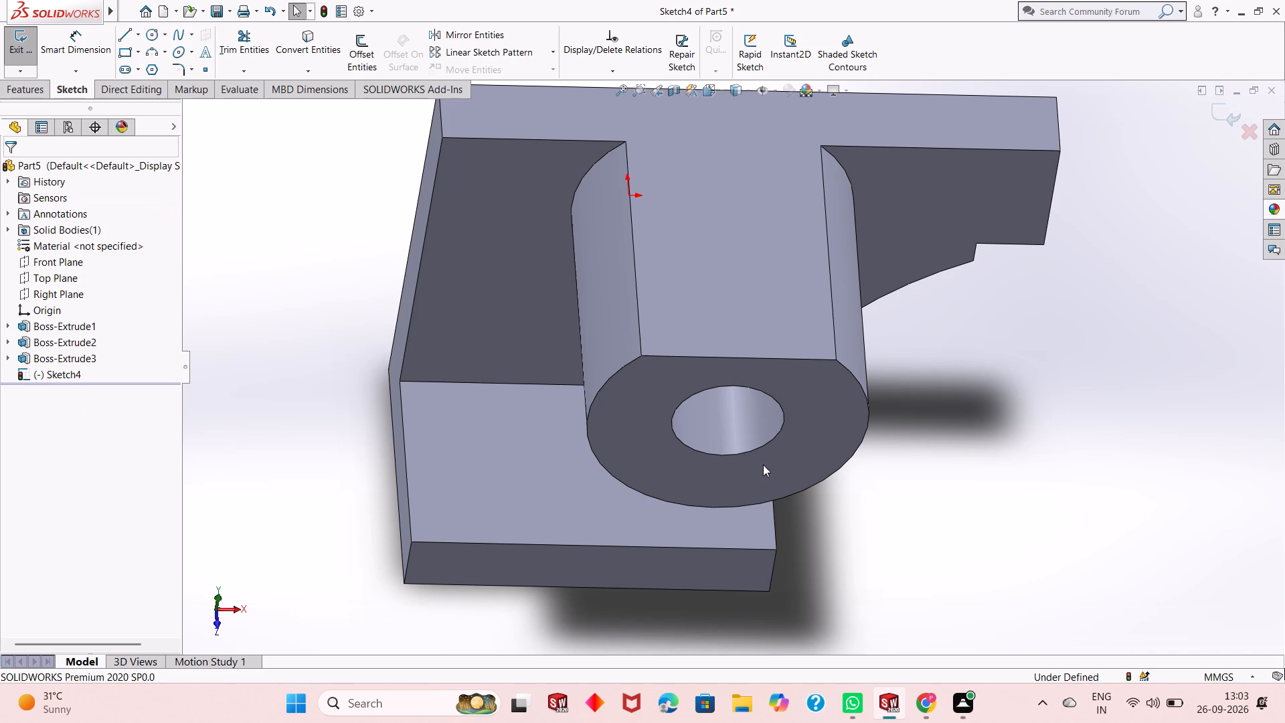
Sketch a vertical line about 32.3 mm long from the midpoint of the boss's front edge toward the arm.
{"action": "key", "text": "ctrl+8"}
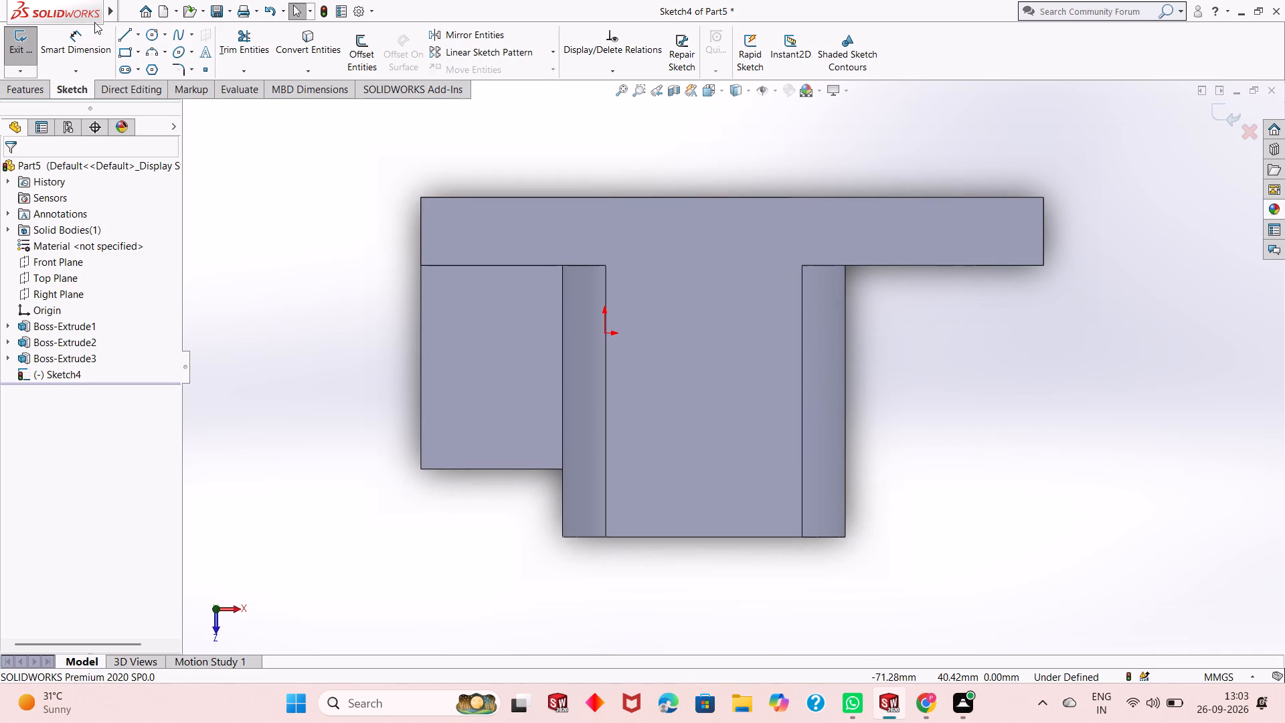
{"action": "left_click", "coordinate": [122, 33]}
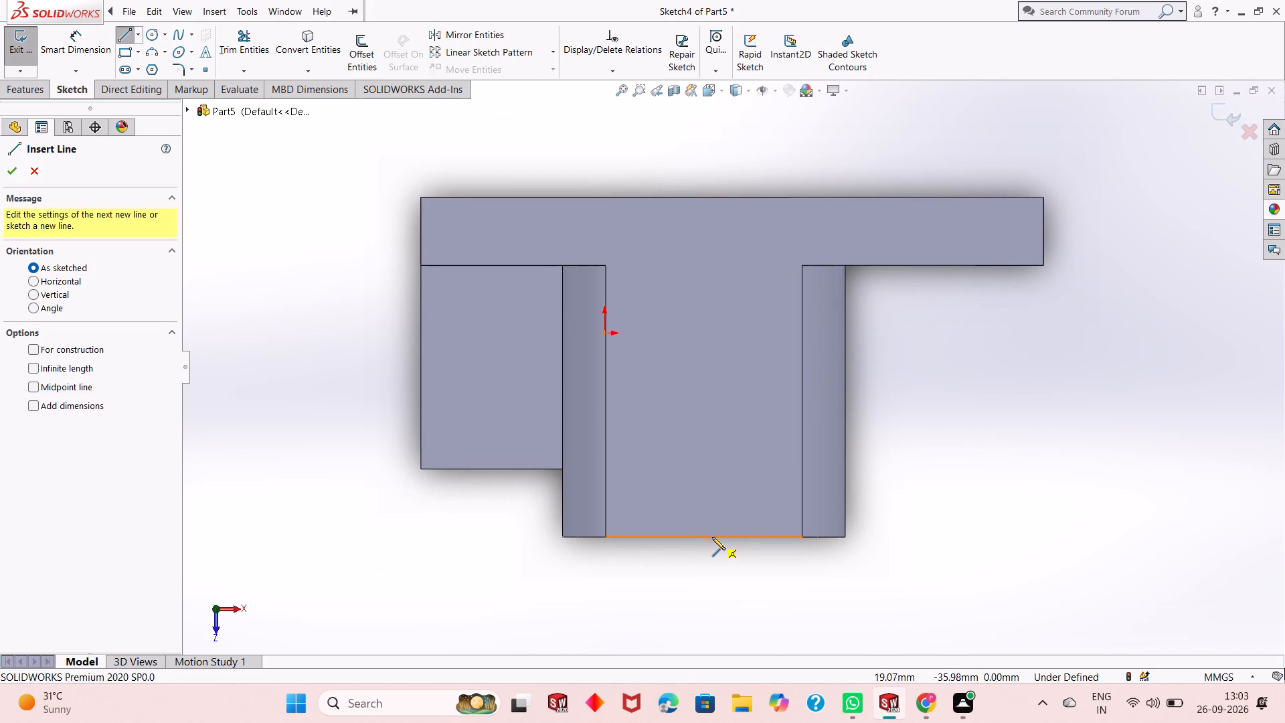
{"action": "left_click", "coordinate": [703, 536]}
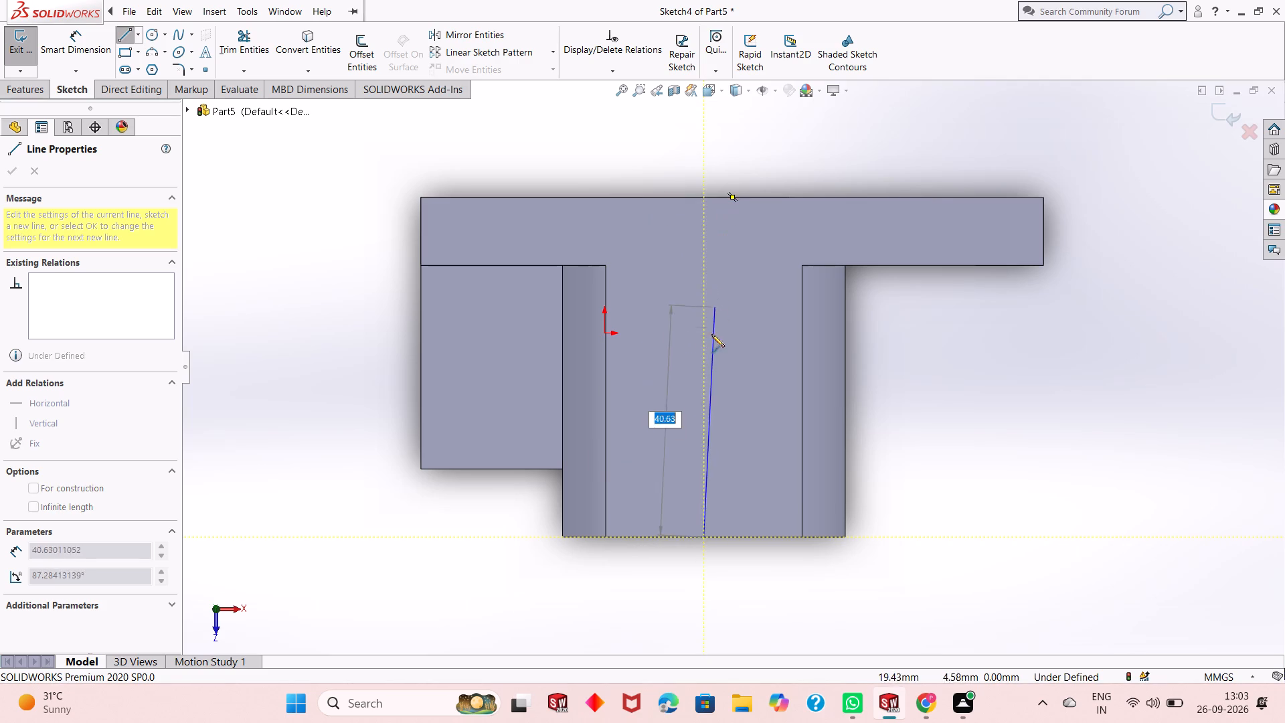
{"action": "left_click", "coordinate": [705, 354]}
{"action": "key", "text": "Escape"}
{"action": "key", "text": "Escape"}
{"action": "key", "text": "Escape"}
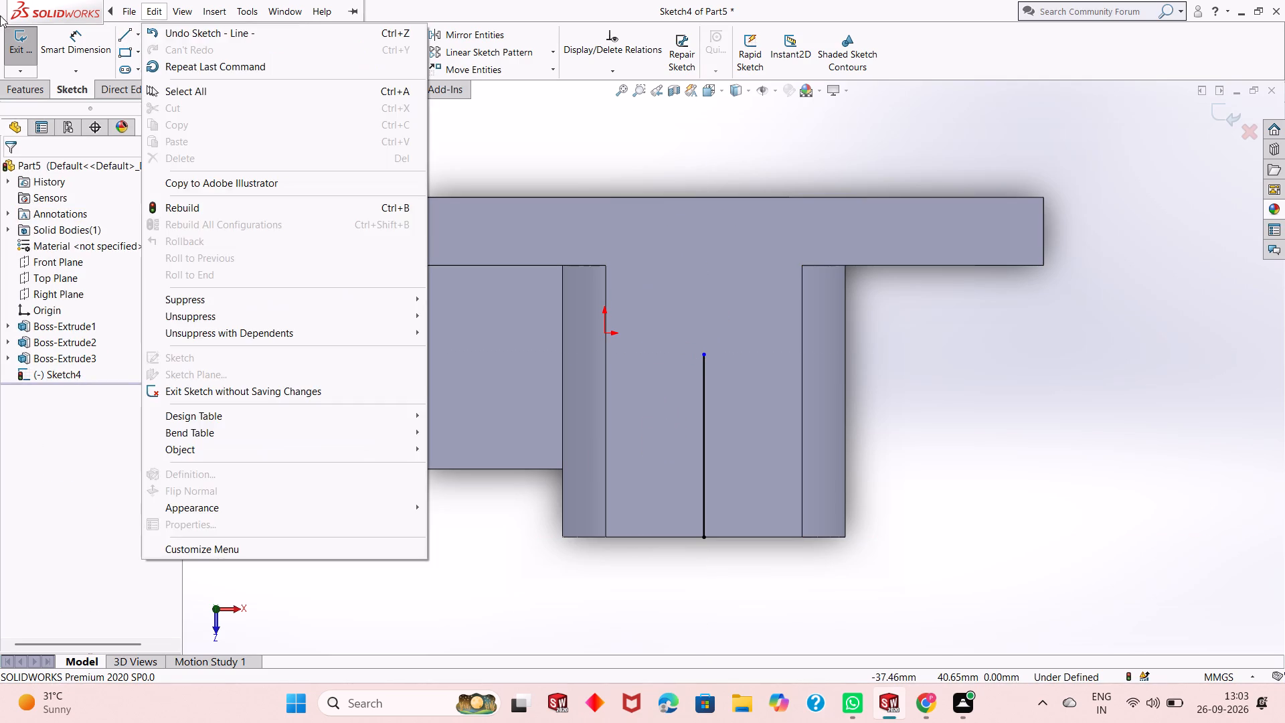
{"action": "key", "text": "Escape"}
Sketch a corner rectangle about 22.2 x 60 mm around the vertical line, from the arm's back edge to the boss's front edge.
{"action": "left_click", "coordinate": [122, 47]}
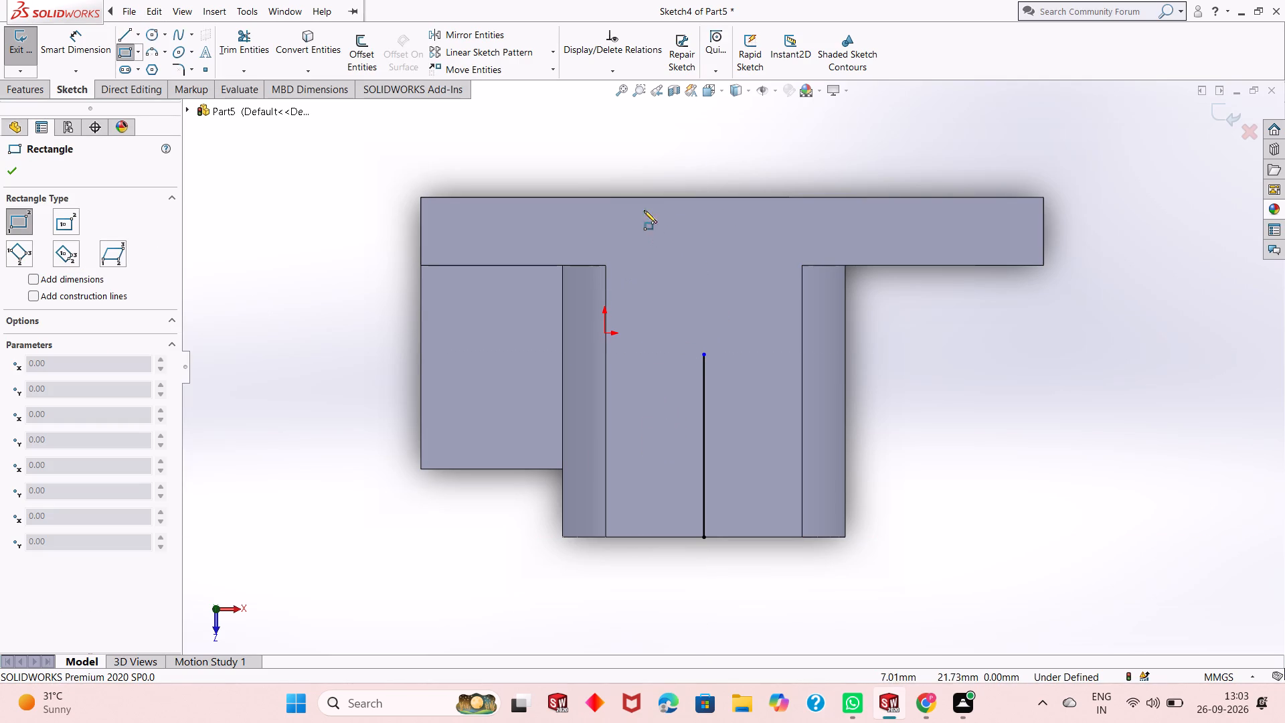
{"action": "left_click", "coordinate": [631, 198]}
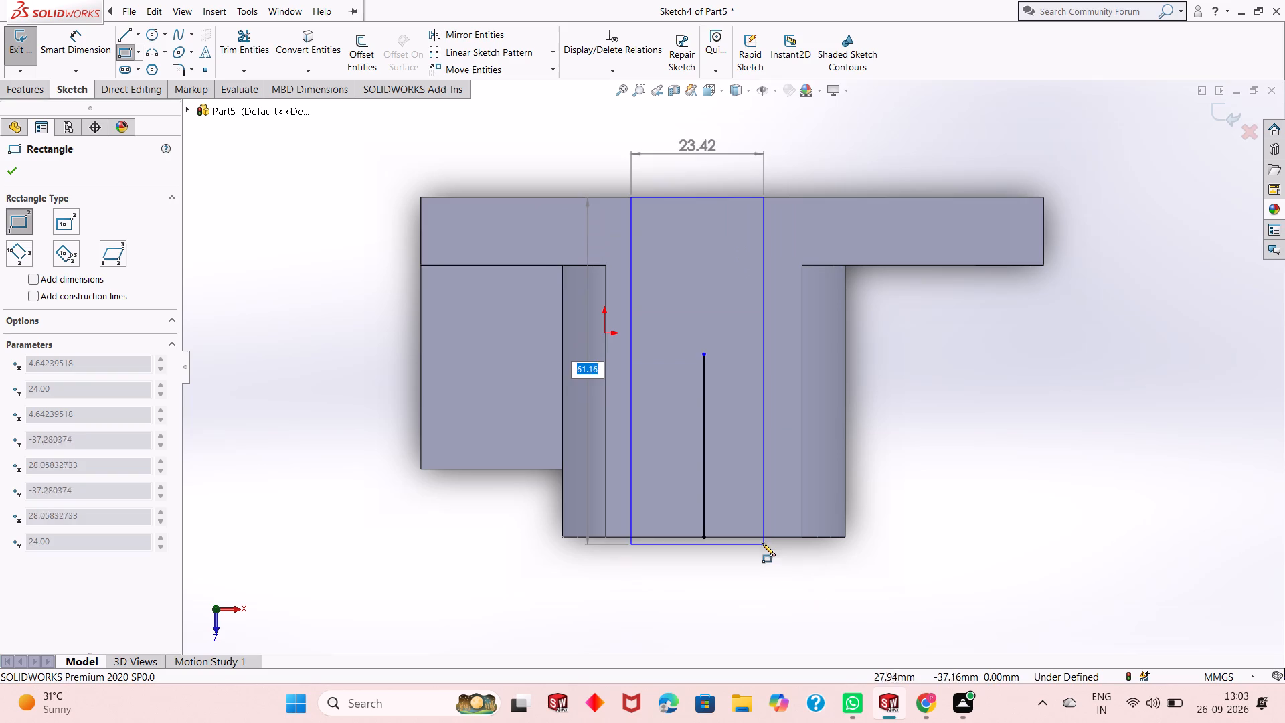
{"action": "left_click", "coordinate": [757, 538]}
{"action": "key", "text": "Escape"}
{"action": "key", "text": "Escape"}
{"action": "key", "text": "Escape"}
Dimension the rectangle's short edge at the boss's front end to 16 mm.
{"action": "left_click", "coordinate": [96, 42]}
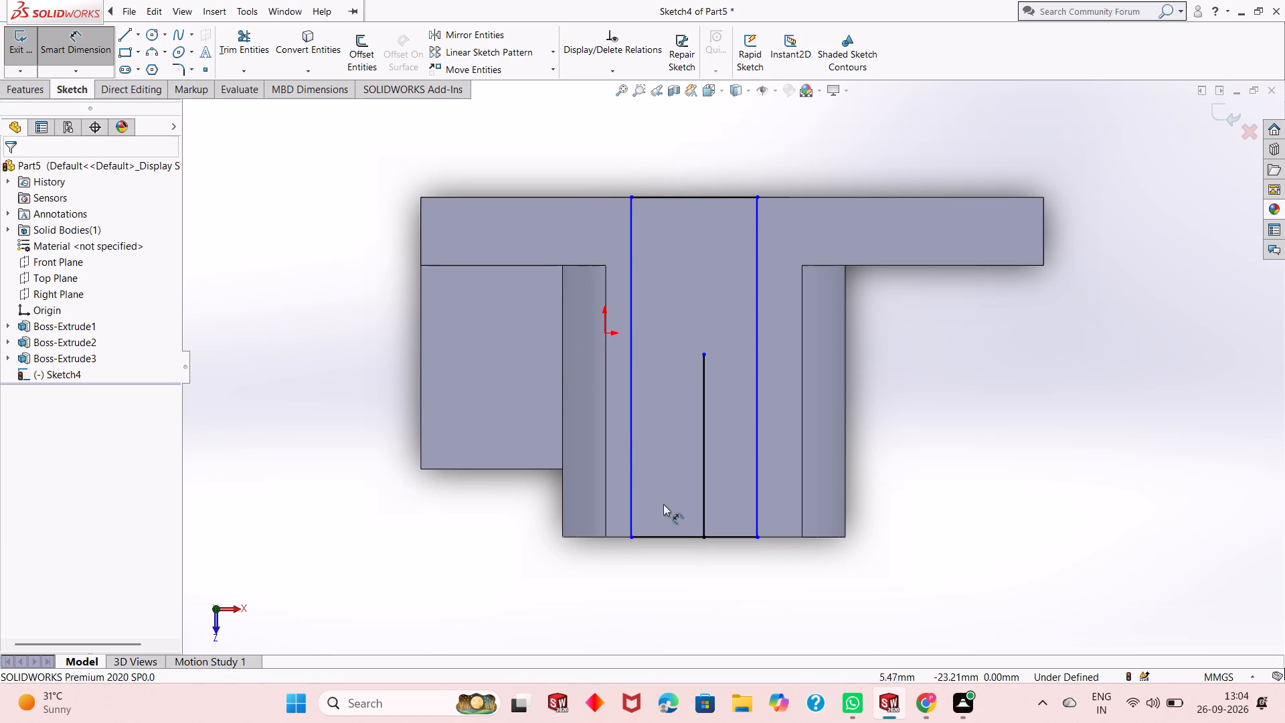
{"action": "left_click", "coordinate": [682, 538]}
{"action": "left_click", "coordinate": [685, 580]}
{"action": "type", "text": "16"}
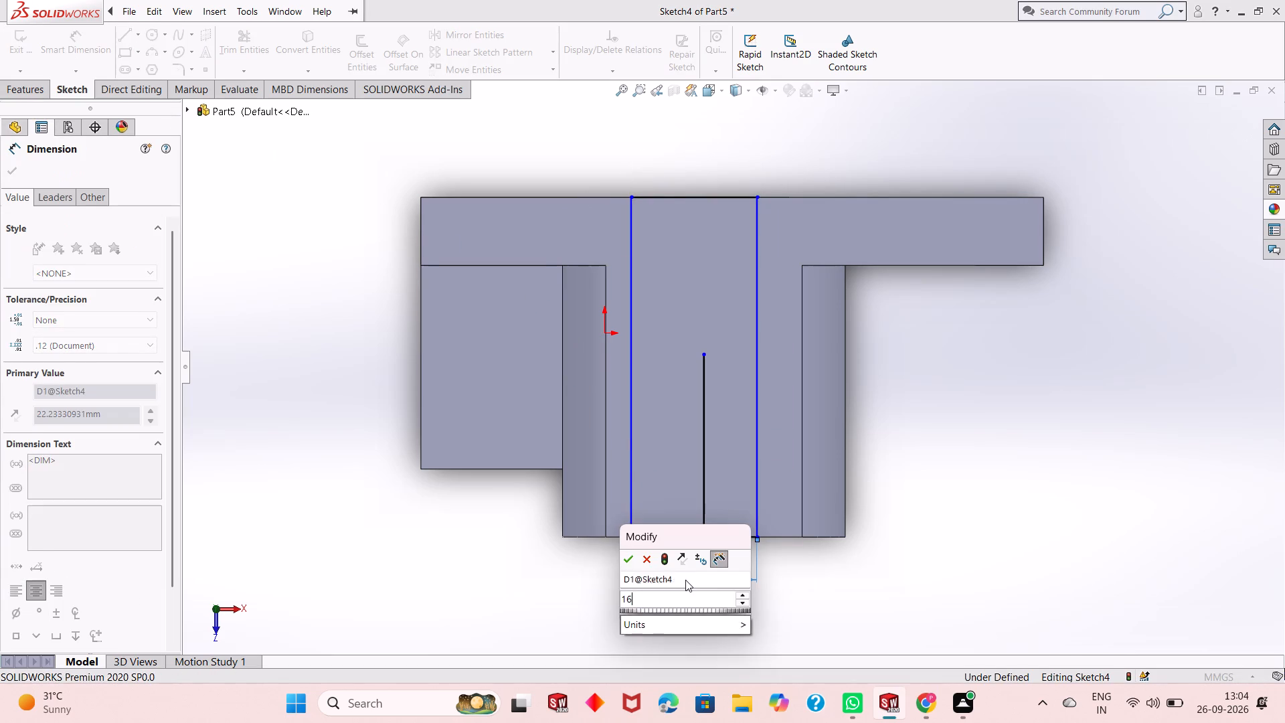
{"action": "key", "text": "Return"}
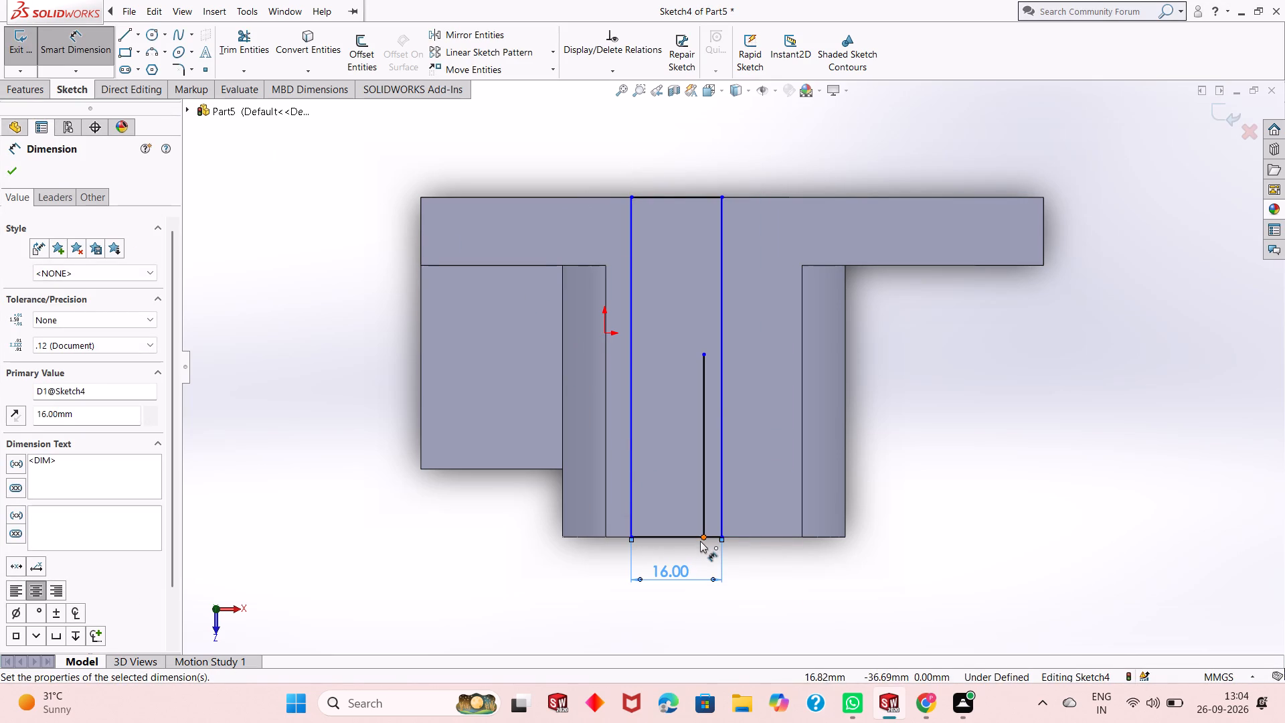
Centre the rectangle by dimensioning its front corner 8 mm from the vertical line's front endpoint.
{"action": "left_click", "coordinate": [701, 540]}
{"action": "left_click", "coordinate": [722, 535]}
{"action": "left_click", "coordinate": [728, 623]}
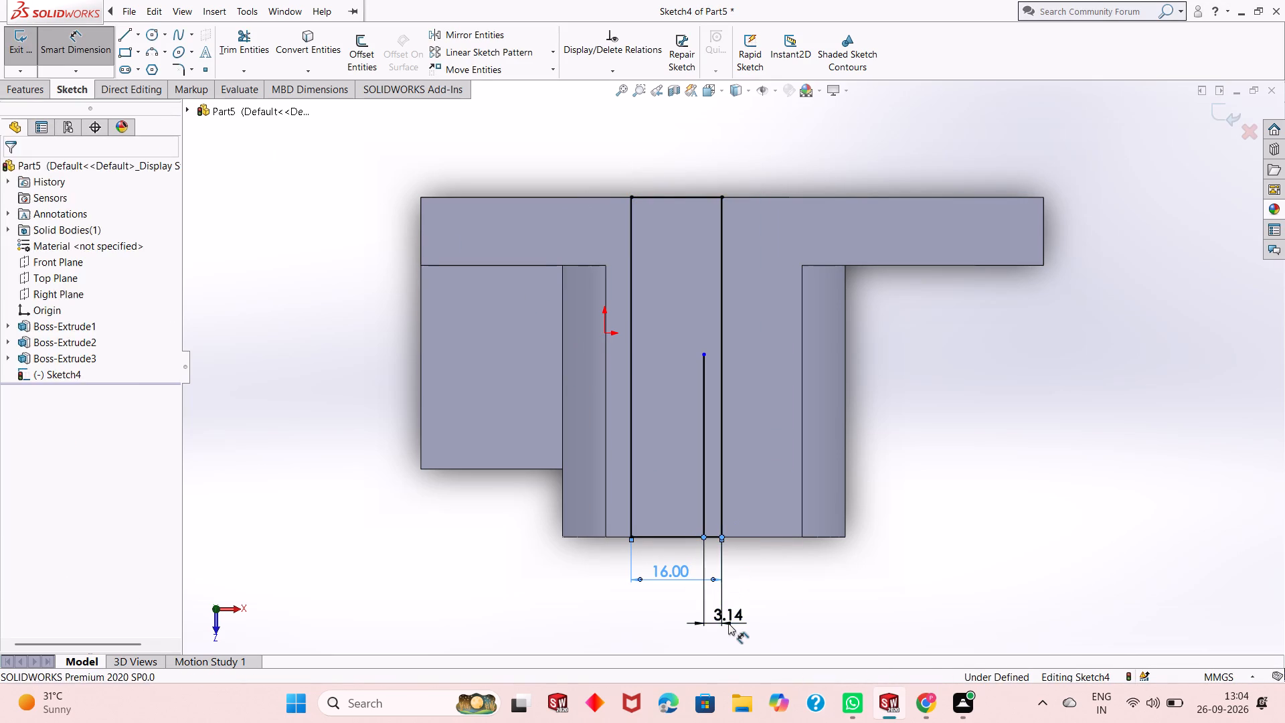
{"action": "key", "text": "8"}
{"action": "key", "text": "Return"}
{"action": "right_click", "coordinate": [924, 326]}
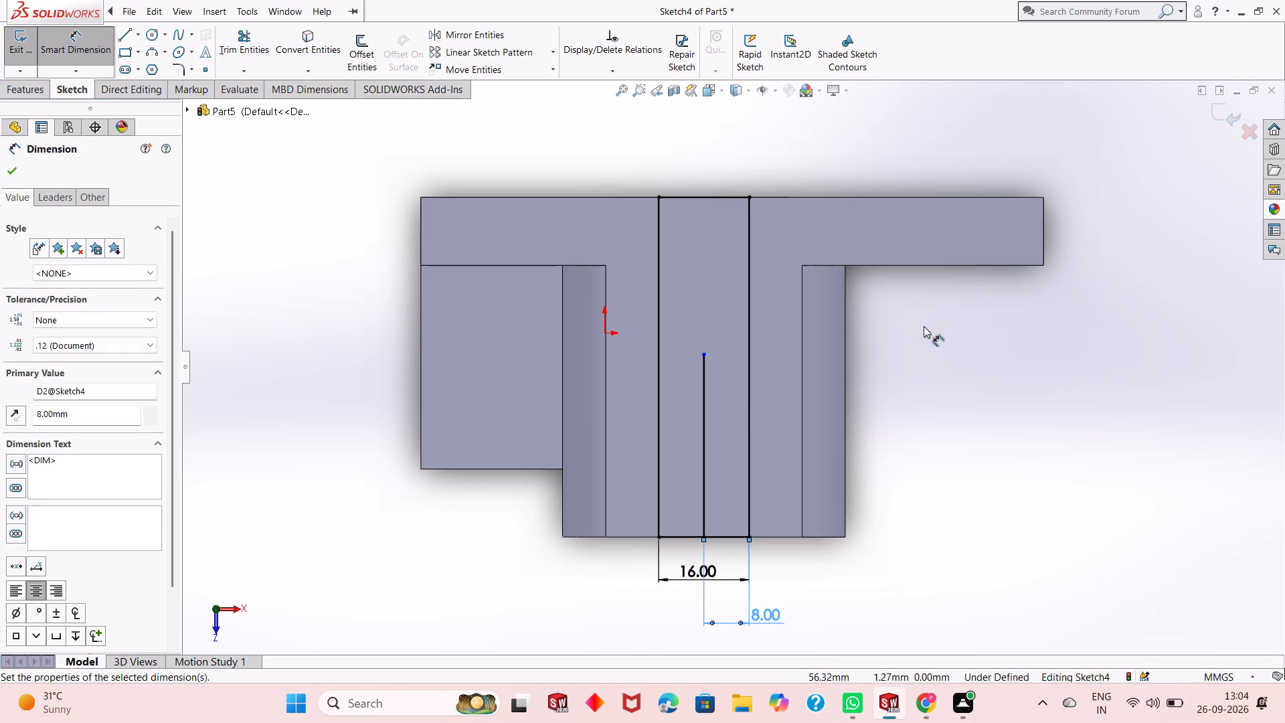
{"action": "left_click", "coordinate": [961, 372]}
Delete the vertical helper line inside the rectangle together with its attached dimension.
{"action": "right_click", "coordinate": [703, 396]}
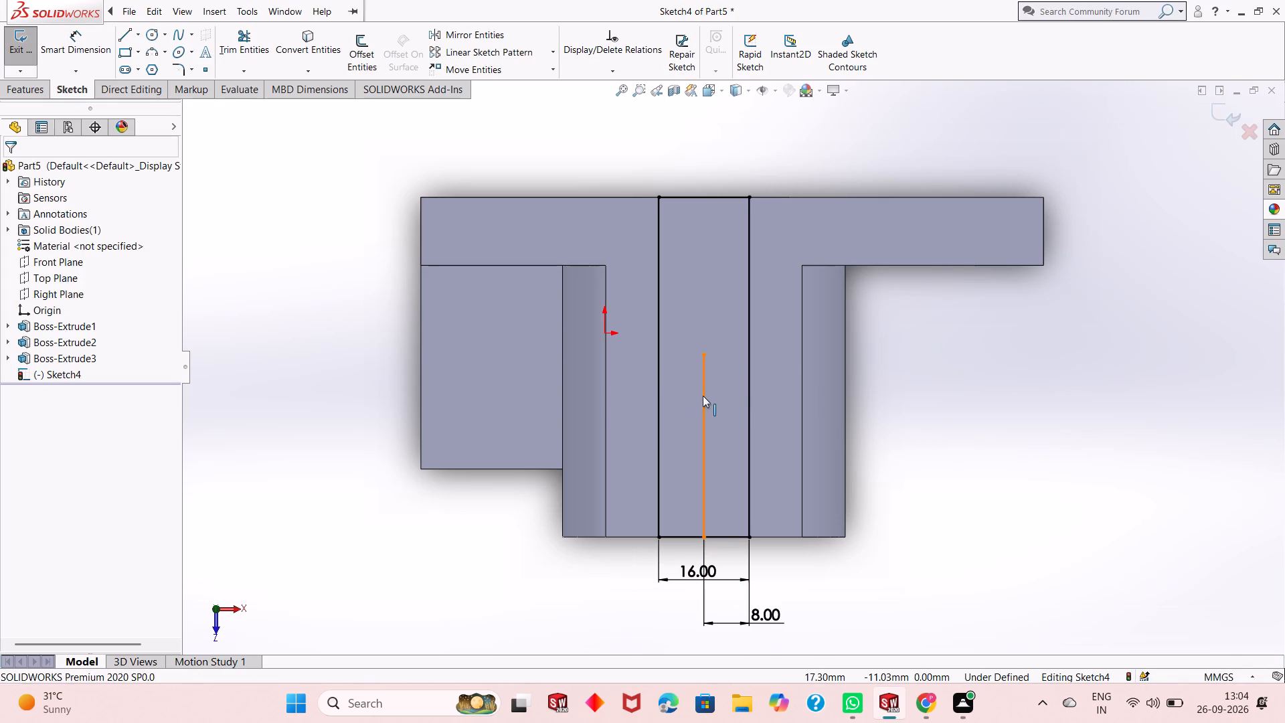
{"action": "left_click", "coordinate": [757, 588]}
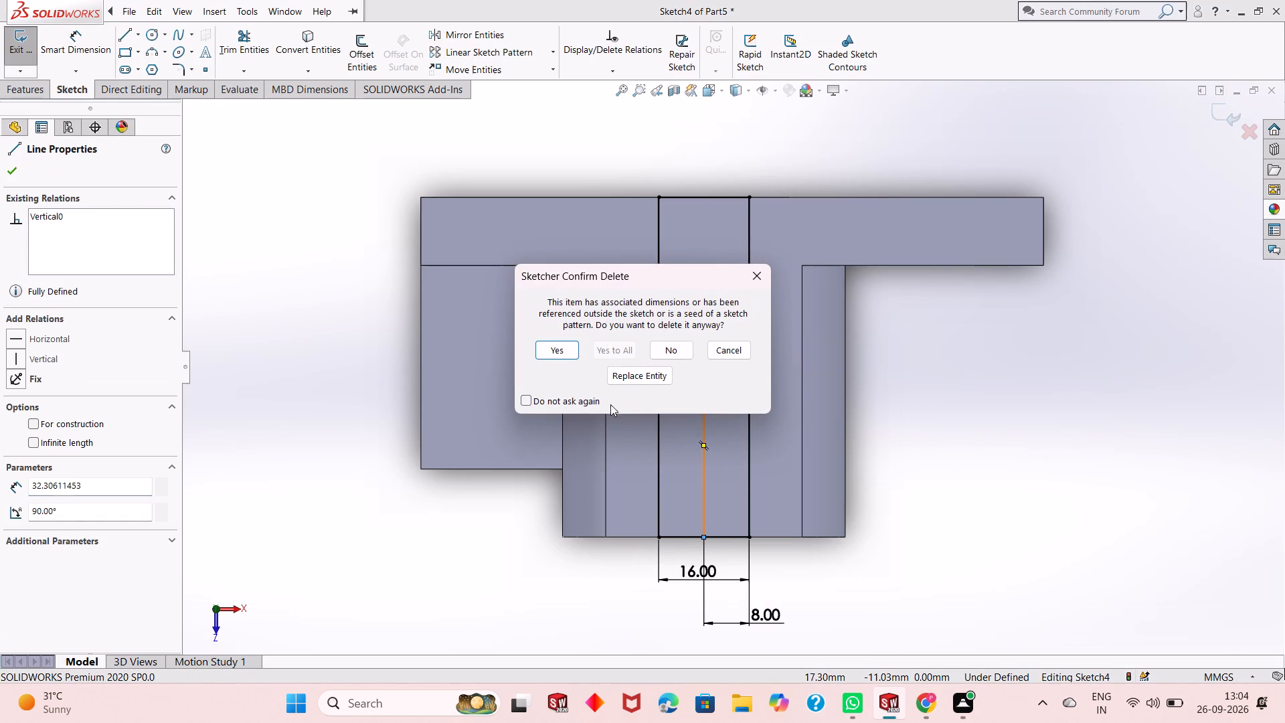
{"action": "left_click", "coordinate": [560, 352]}
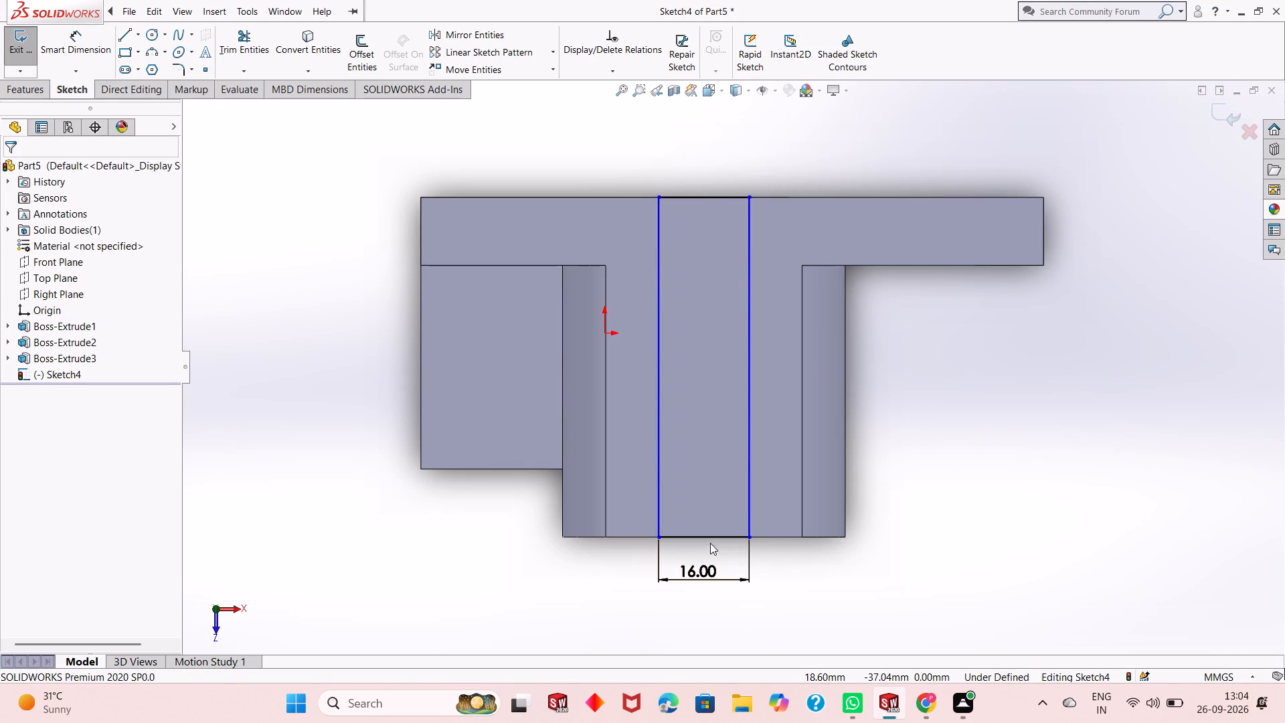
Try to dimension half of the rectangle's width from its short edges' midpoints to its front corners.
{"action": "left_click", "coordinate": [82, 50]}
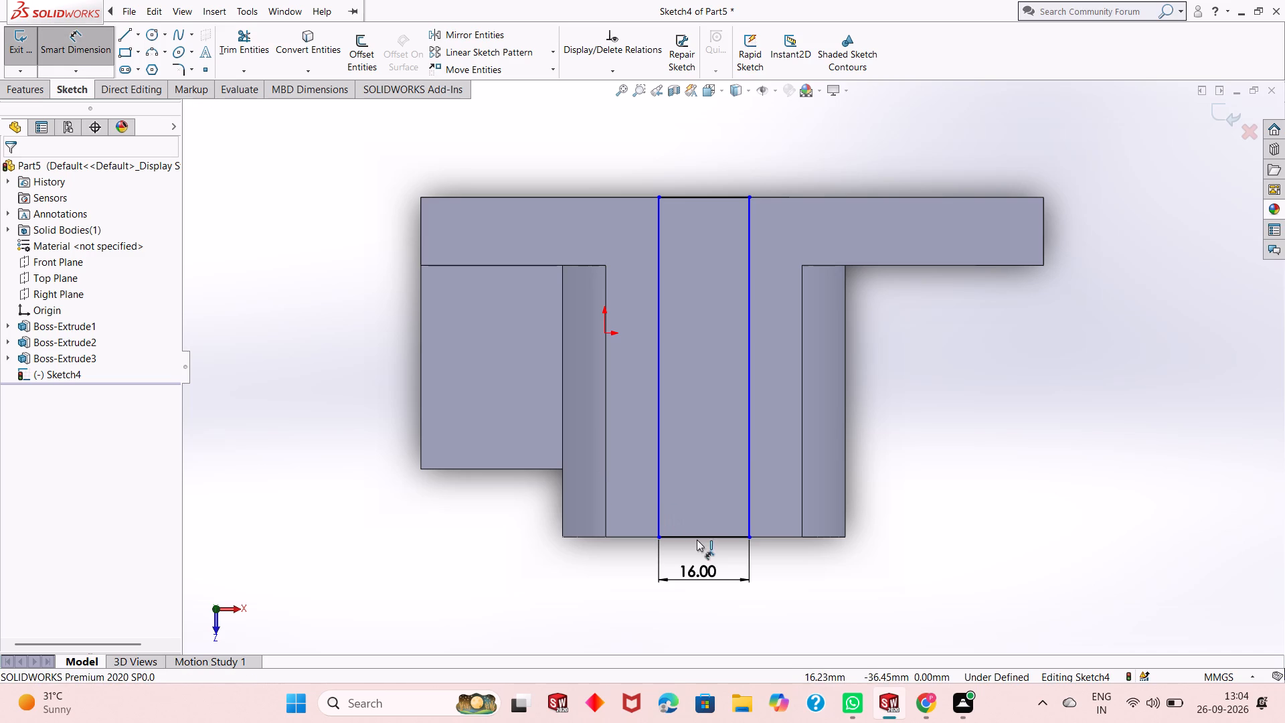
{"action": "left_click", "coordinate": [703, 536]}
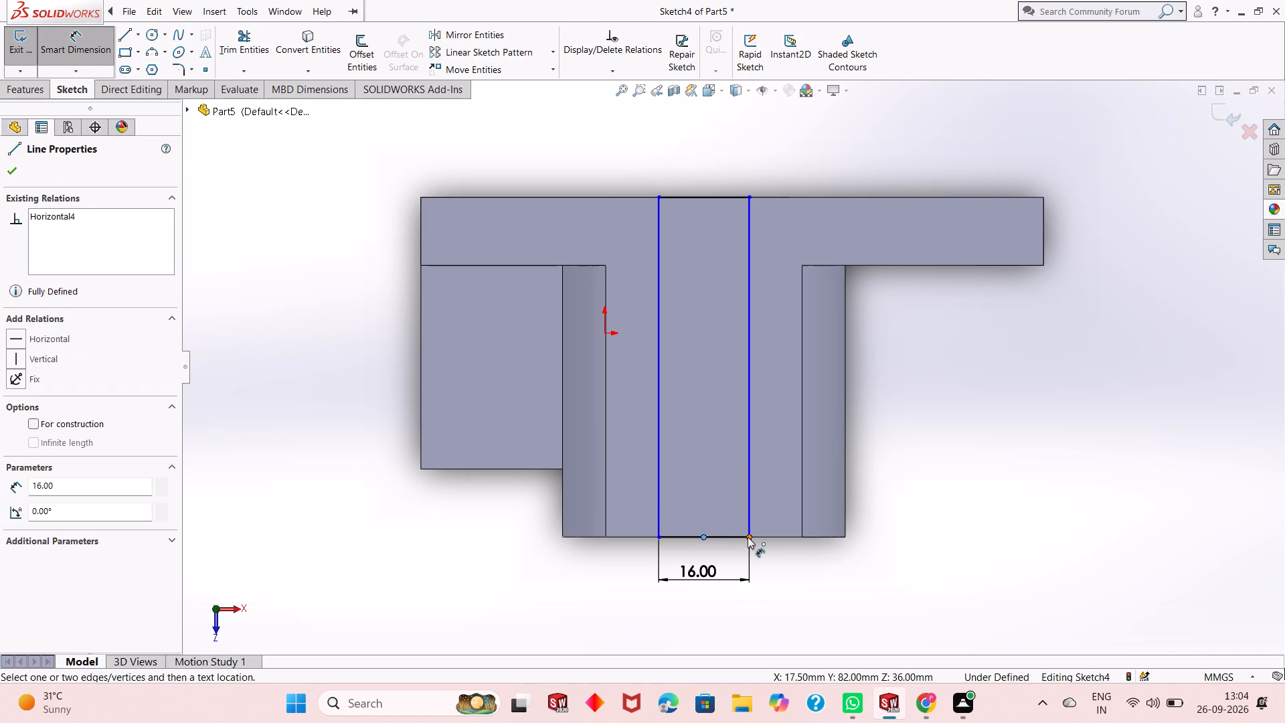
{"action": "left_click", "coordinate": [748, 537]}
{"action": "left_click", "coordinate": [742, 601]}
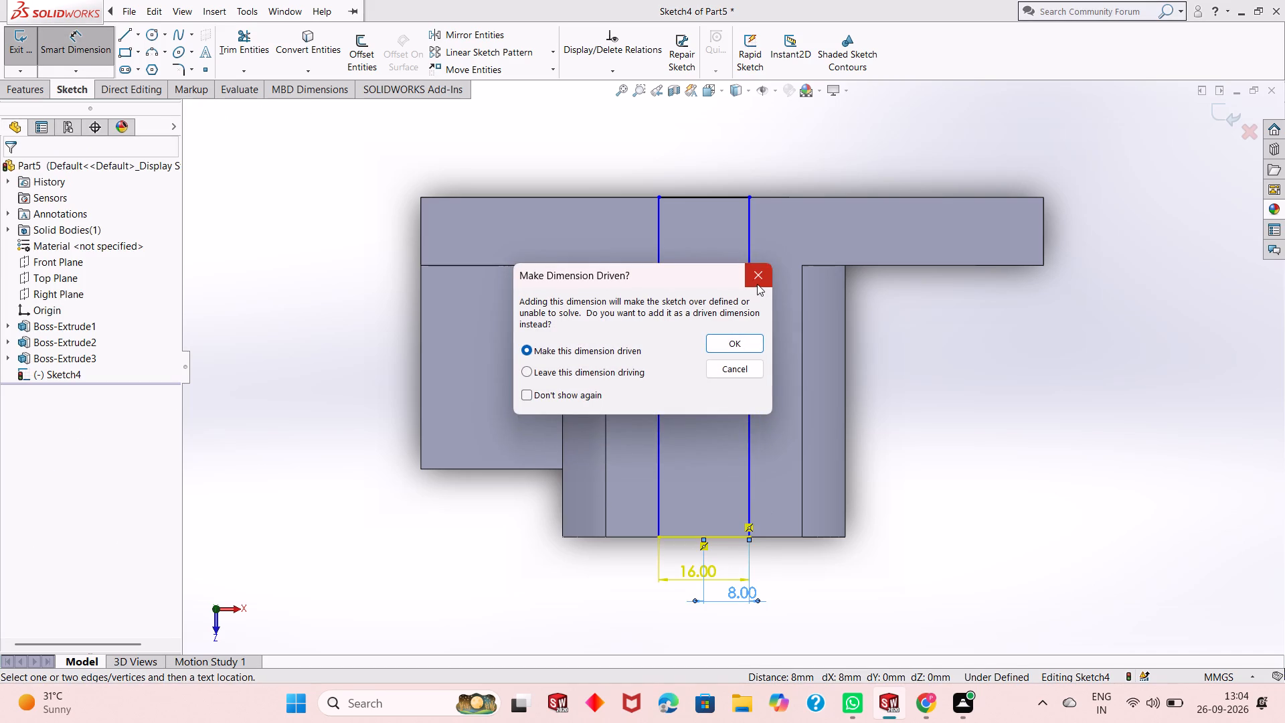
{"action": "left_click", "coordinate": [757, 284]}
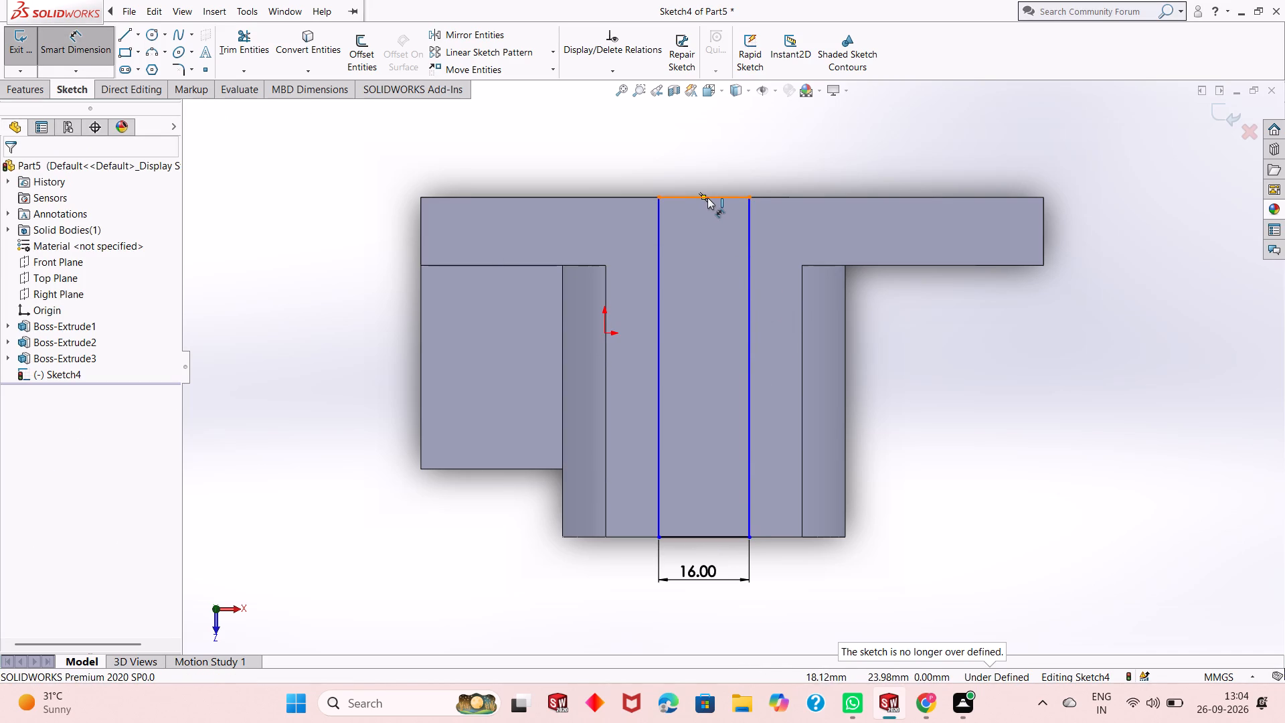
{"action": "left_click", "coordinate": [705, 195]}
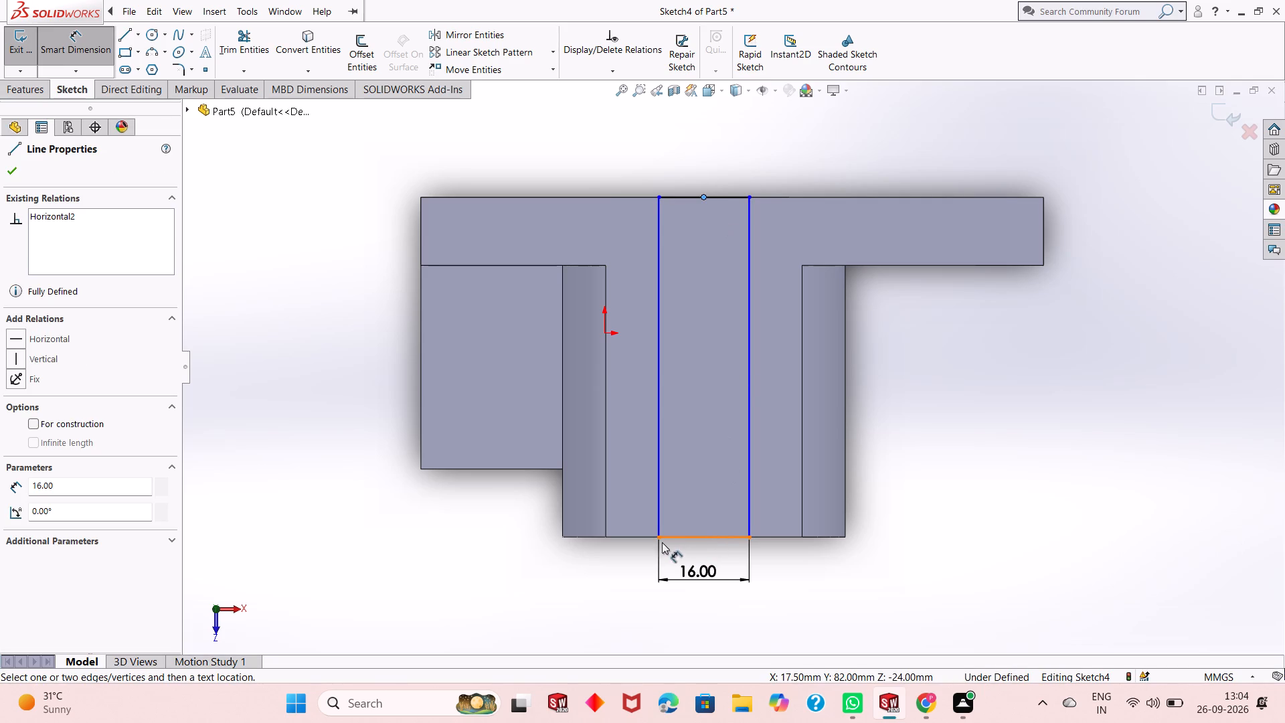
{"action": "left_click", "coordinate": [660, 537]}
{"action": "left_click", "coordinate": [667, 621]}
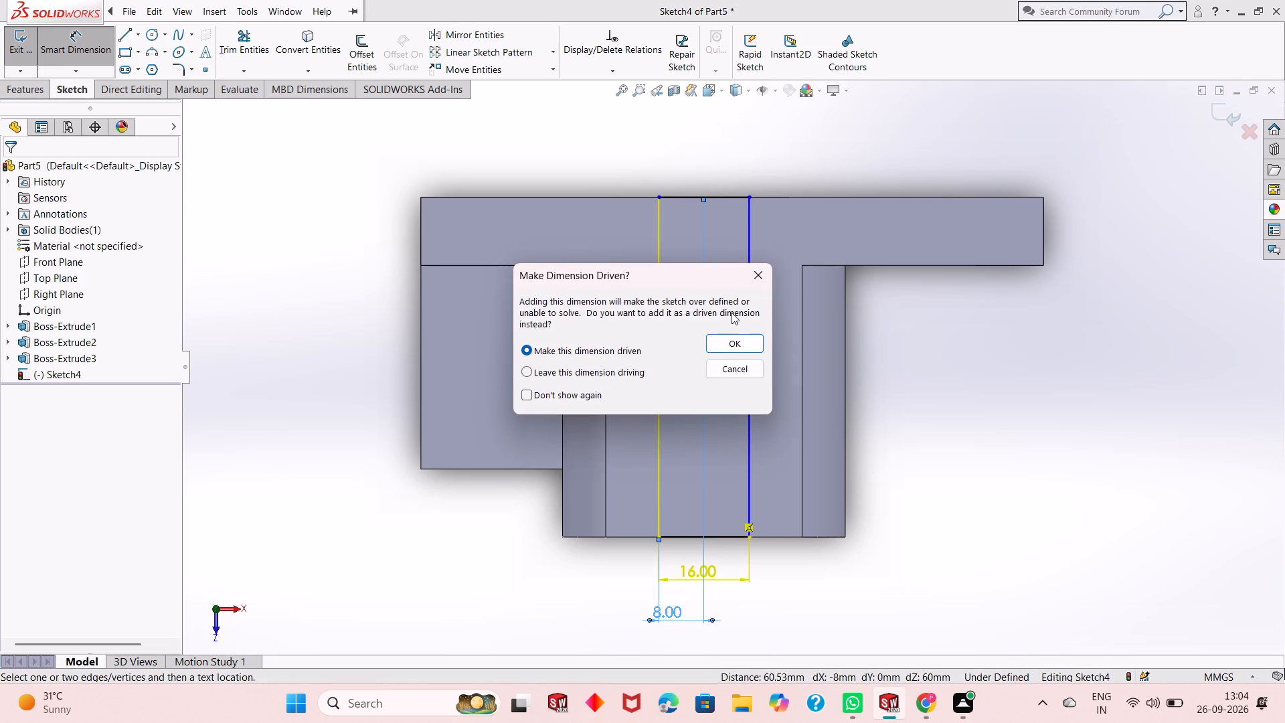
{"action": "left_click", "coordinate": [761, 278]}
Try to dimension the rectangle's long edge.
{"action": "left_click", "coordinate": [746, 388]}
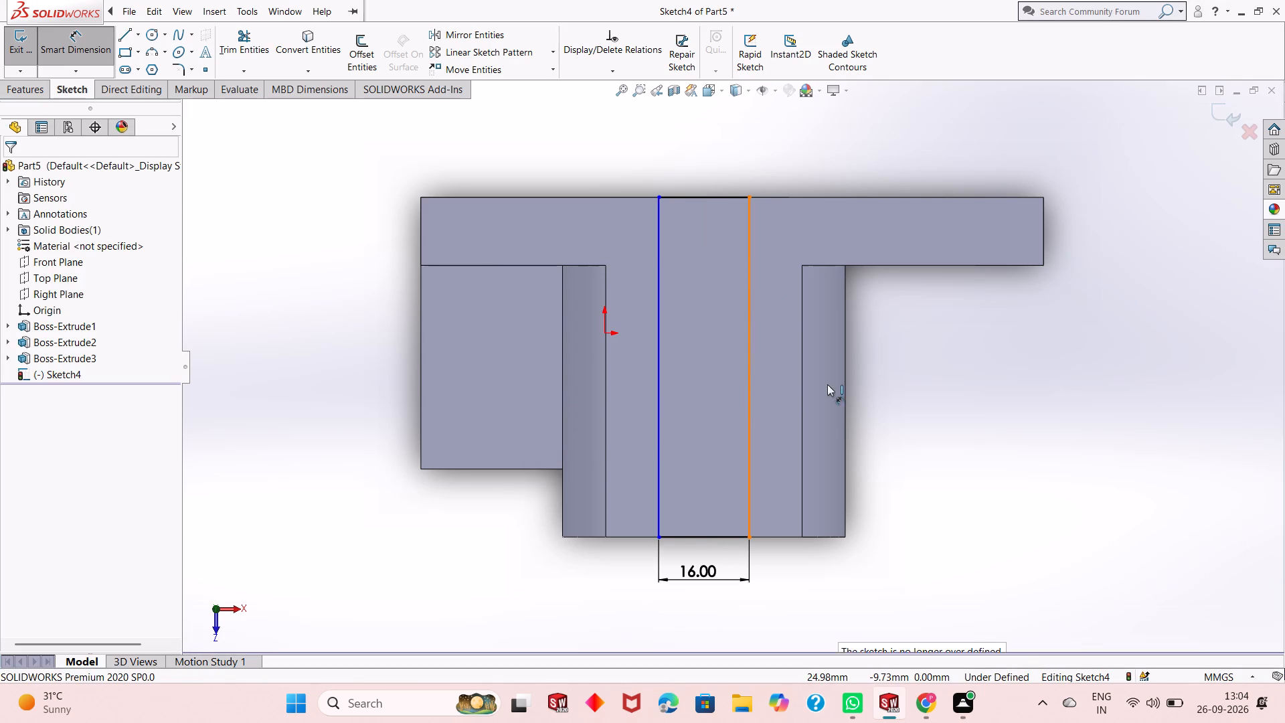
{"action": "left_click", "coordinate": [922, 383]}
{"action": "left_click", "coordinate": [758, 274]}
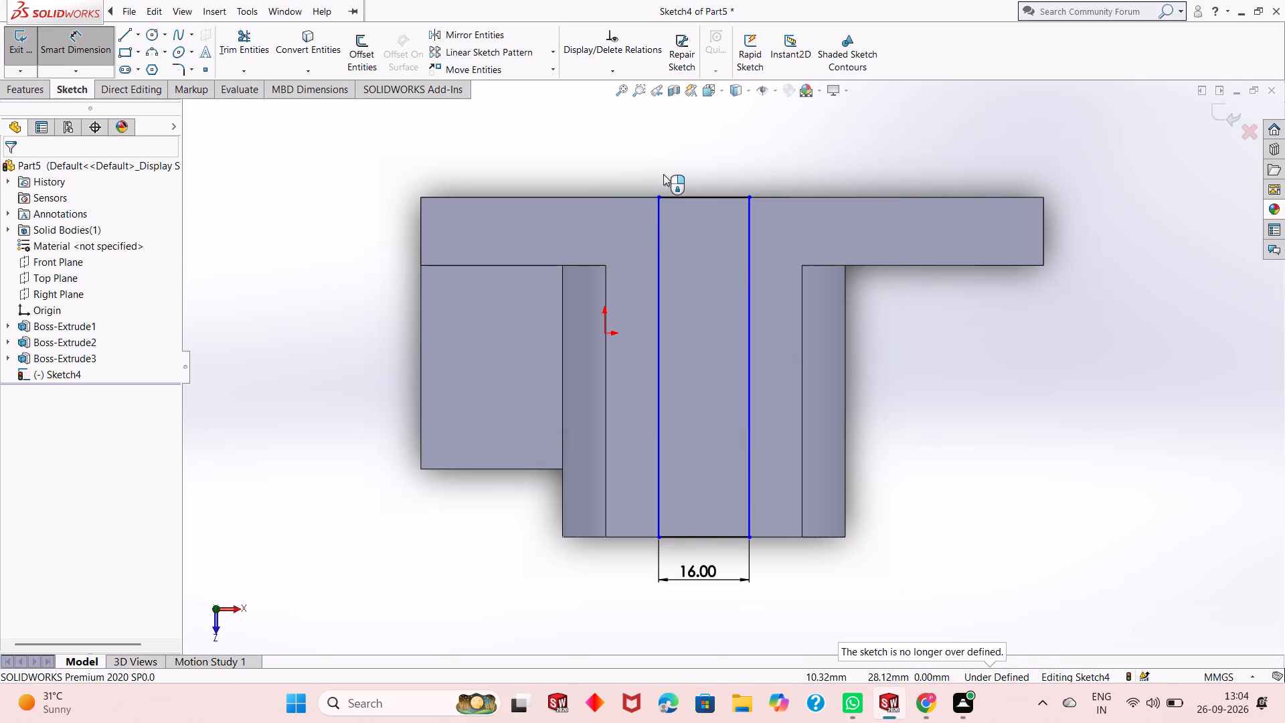
Dimension the distance from the arm's back corner on the base side to the rectangle's nearest back corner.
{"action": "left_click", "coordinate": [660, 195]}
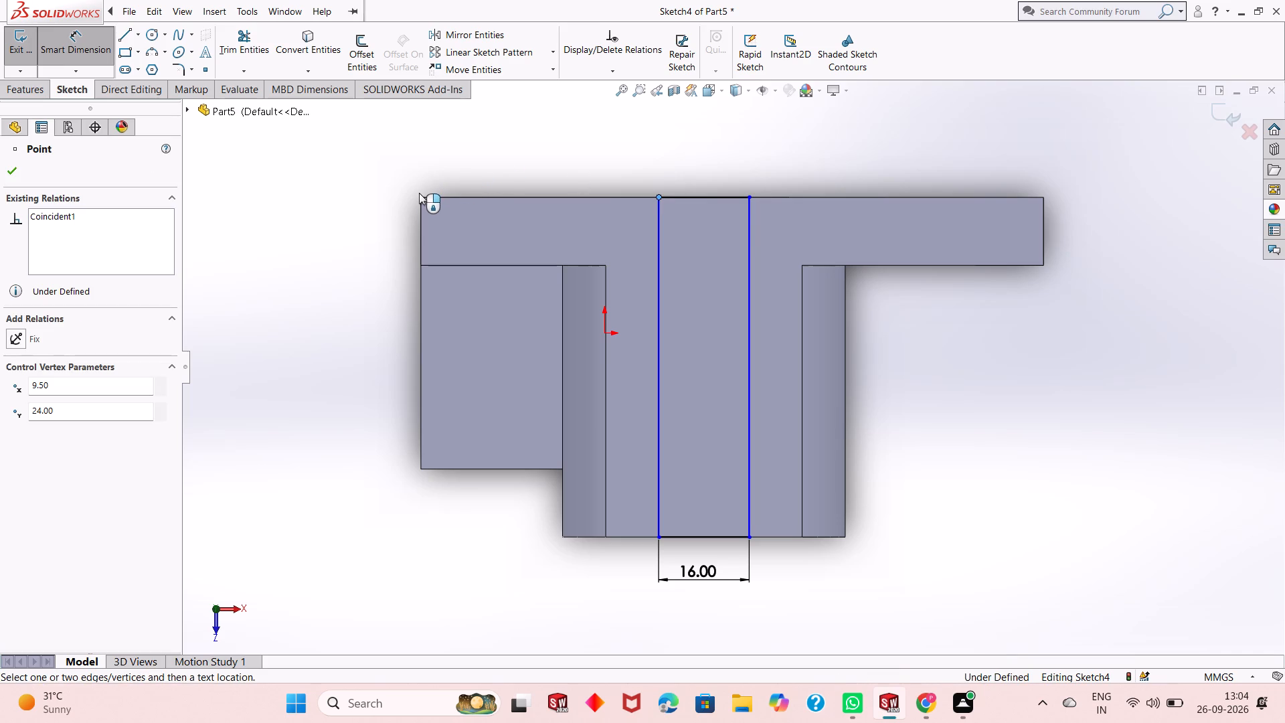
{"action": "left_click", "coordinate": [420, 197]}
{"action": "left_click", "coordinate": [472, 147]}
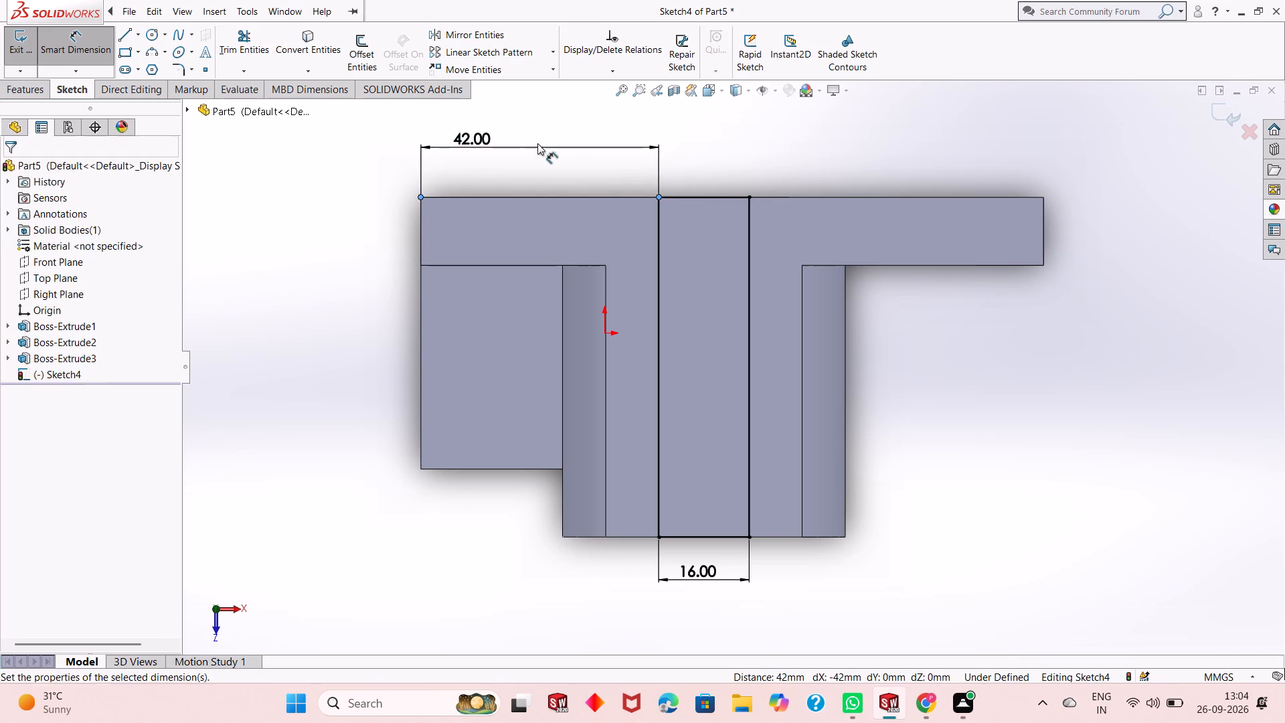
{"action": "left_click", "coordinate": [416, 131]}
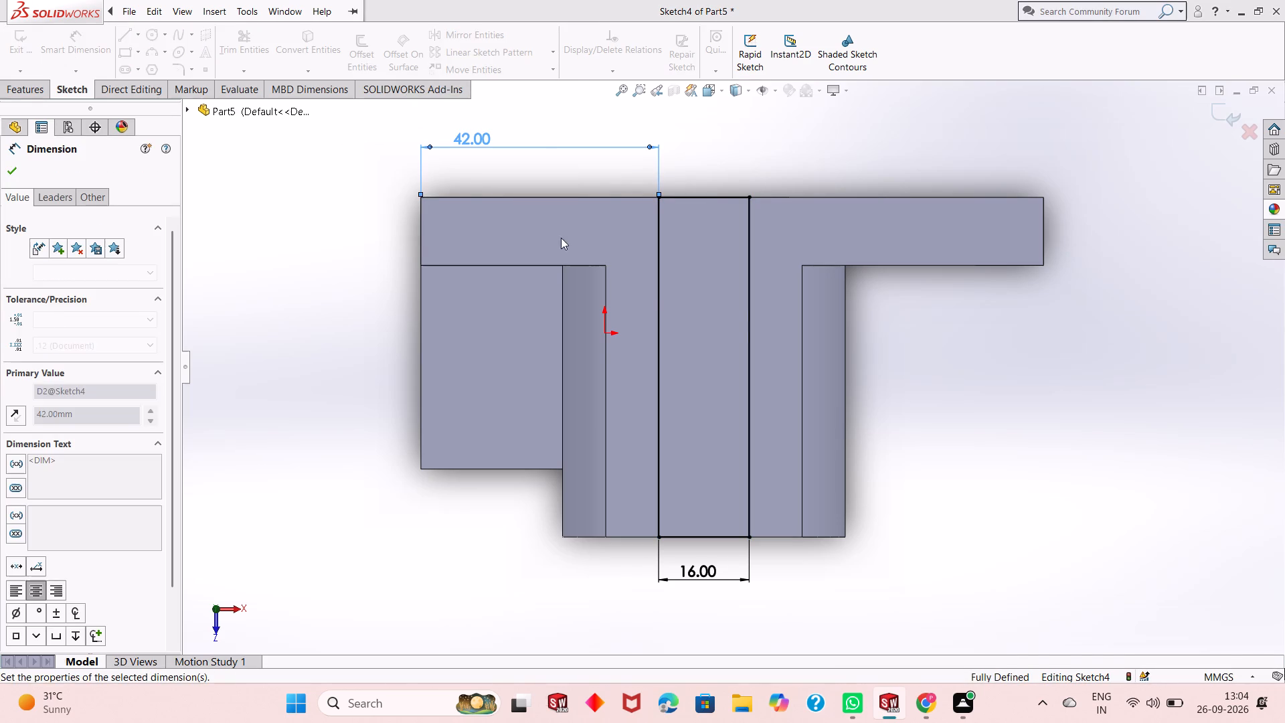
Check the distance from the rectangle's other back corner to the arm's overhanging end.
{"action": "left_click", "coordinate": [749, 197]}
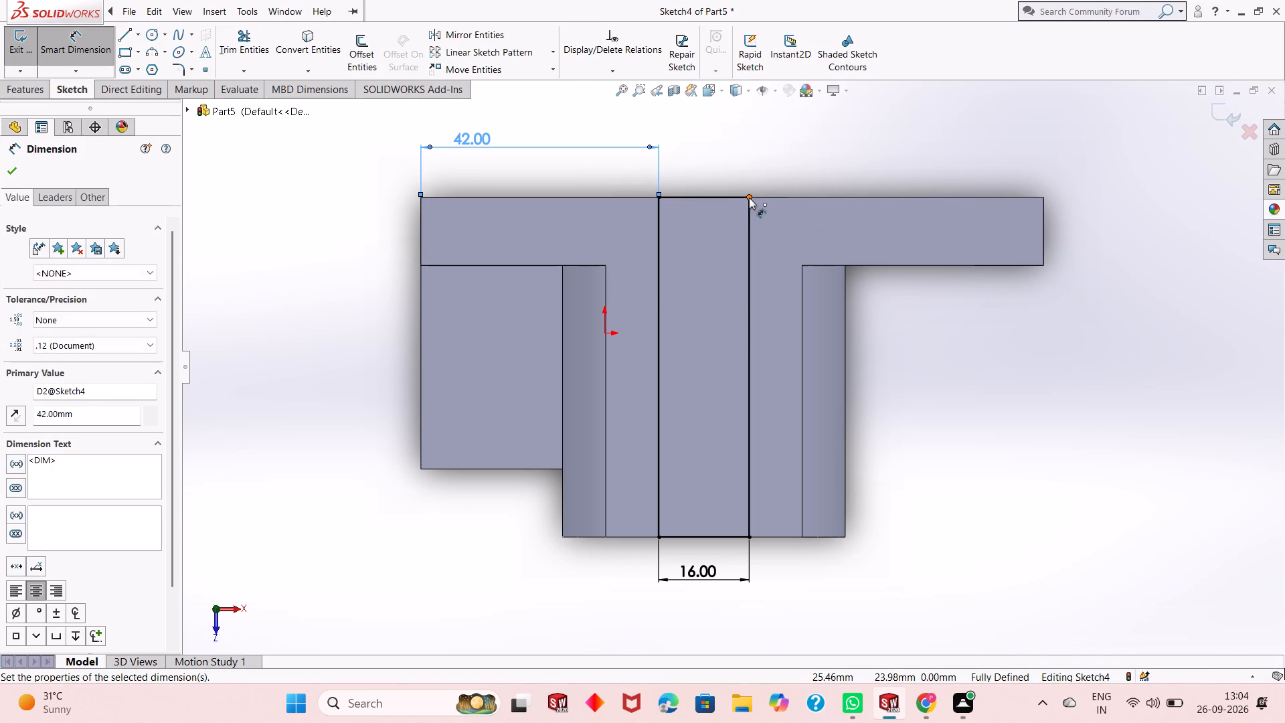
{"action": "left_click", "coordinate": [1045, 196]}
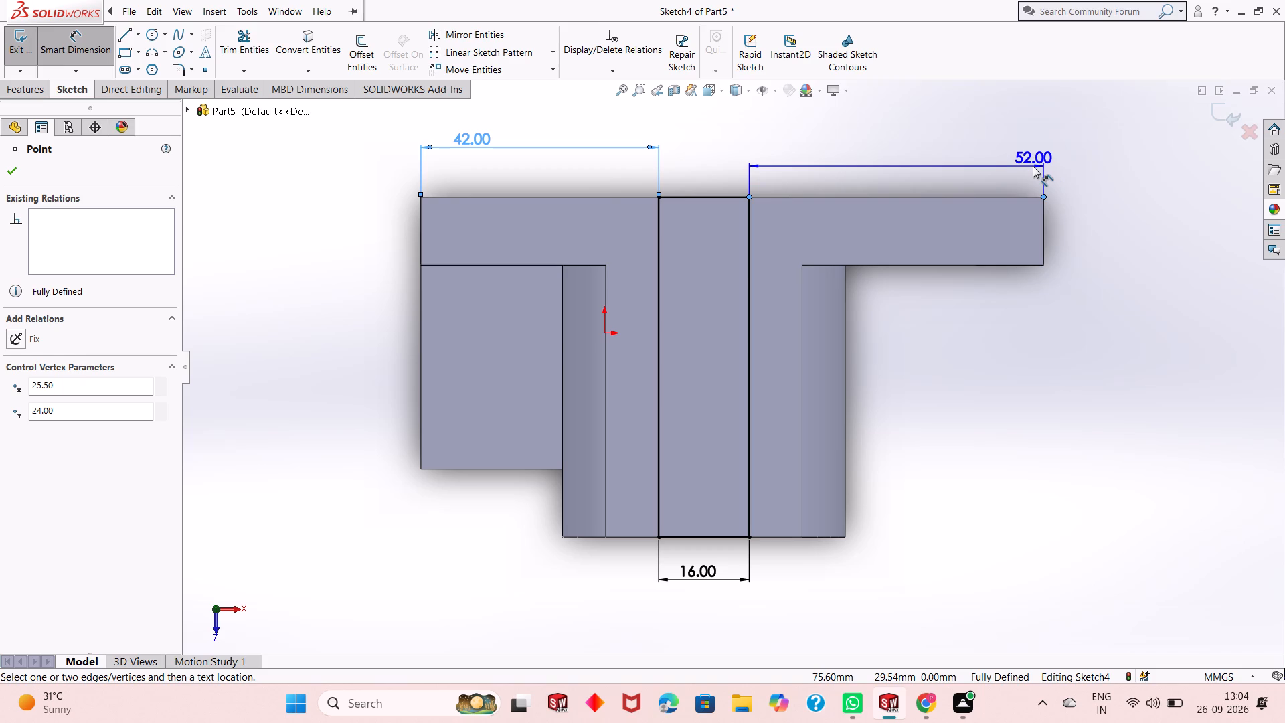
{"action": "key", "text": "Escape"}
{"action": "key", "text": "Escape"}
Cut-extrude the 16 mm wide rectangle sketch to a blind depth of 3 mm through the top of the arm and boss.
{"action": "scroll", "coordinate": [829, 312], "scroll_direction": "up", "scroll_amount": 1}
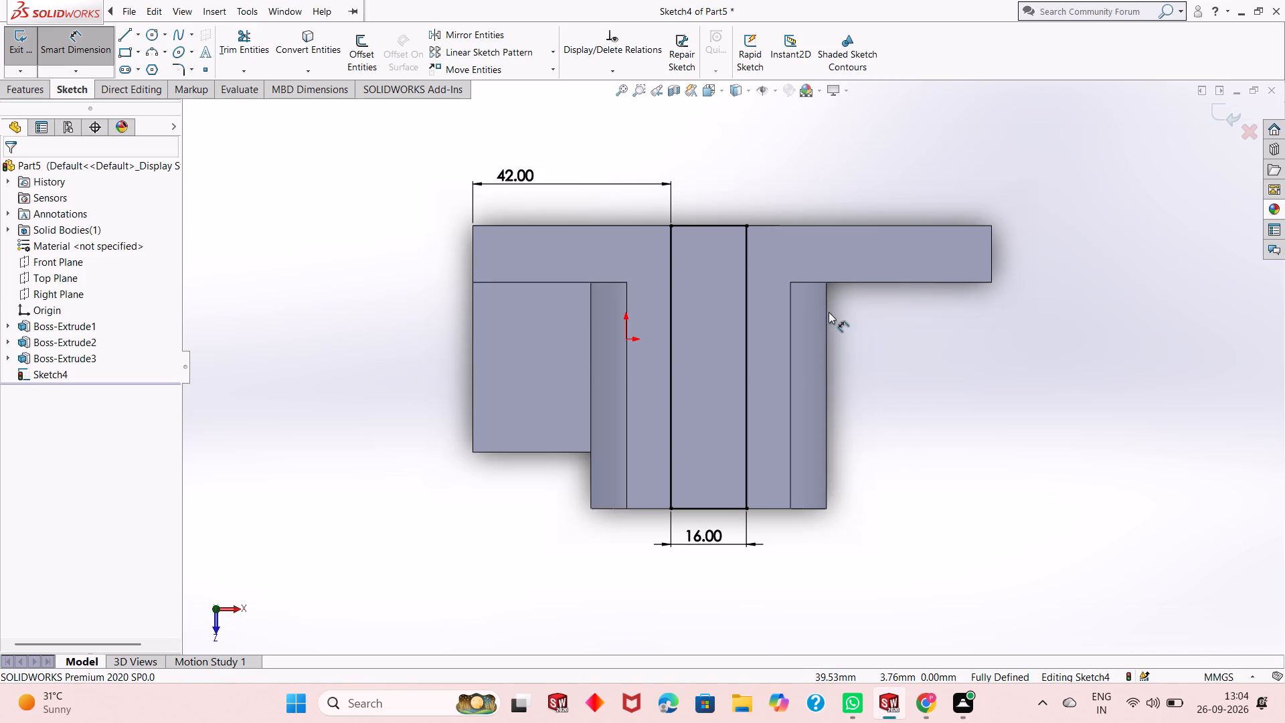
{"action": "middle_click_drag", "start_coordinate": [825, 402], "coordinate": [825, 250]}
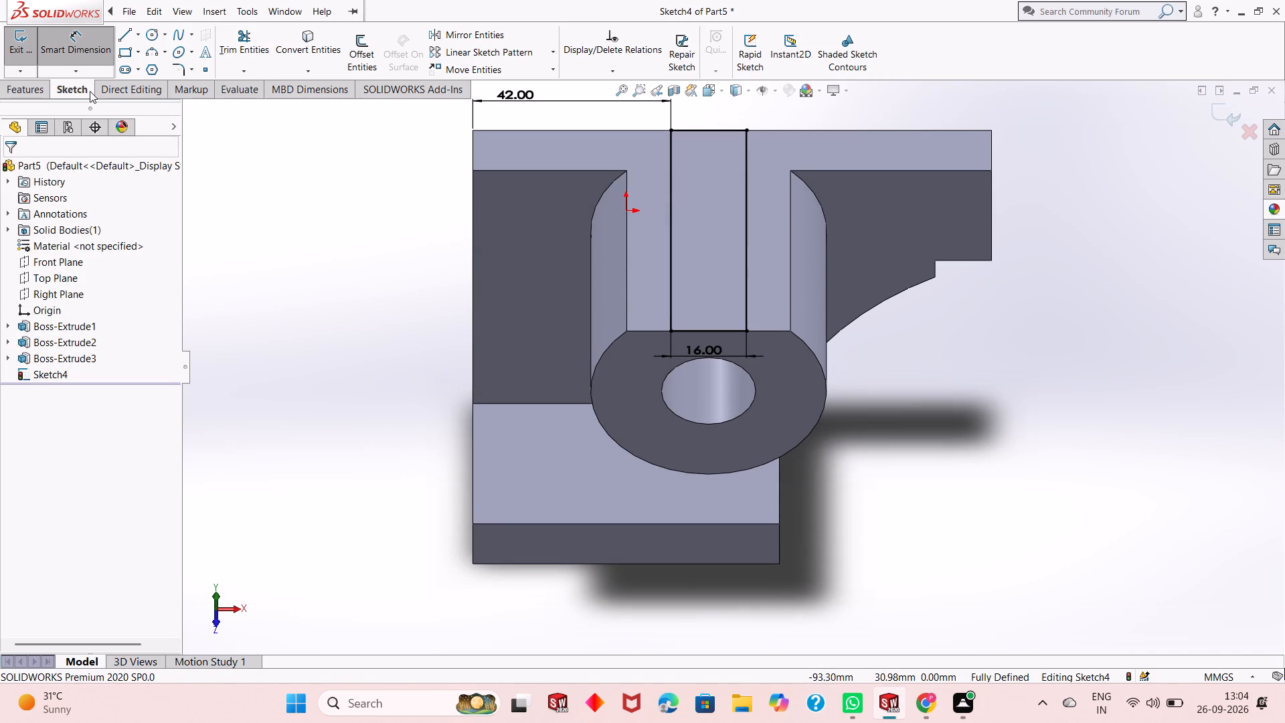
{"action": "left_click", "coordinate": [32, 91]}
{"action": "left_click", "coordinate": [231, 45]}
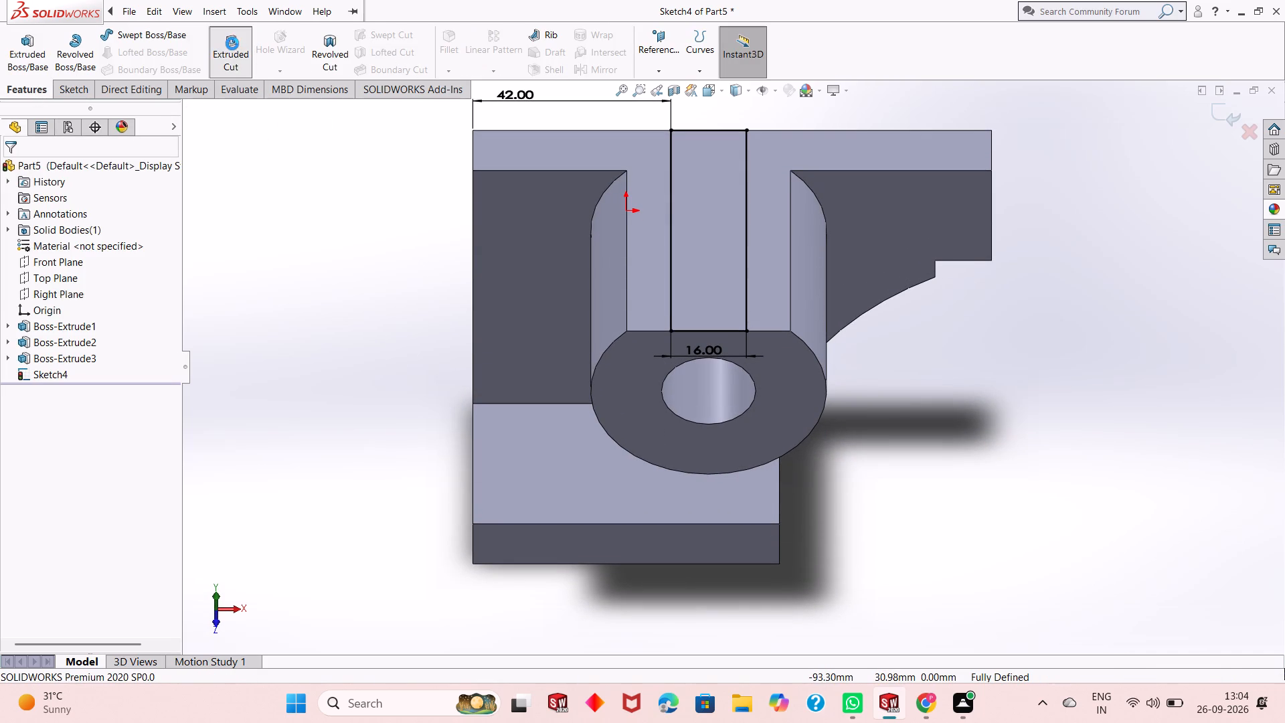
{"action": "key", "text": "3"}
{"action": "key", "text": "Return"}
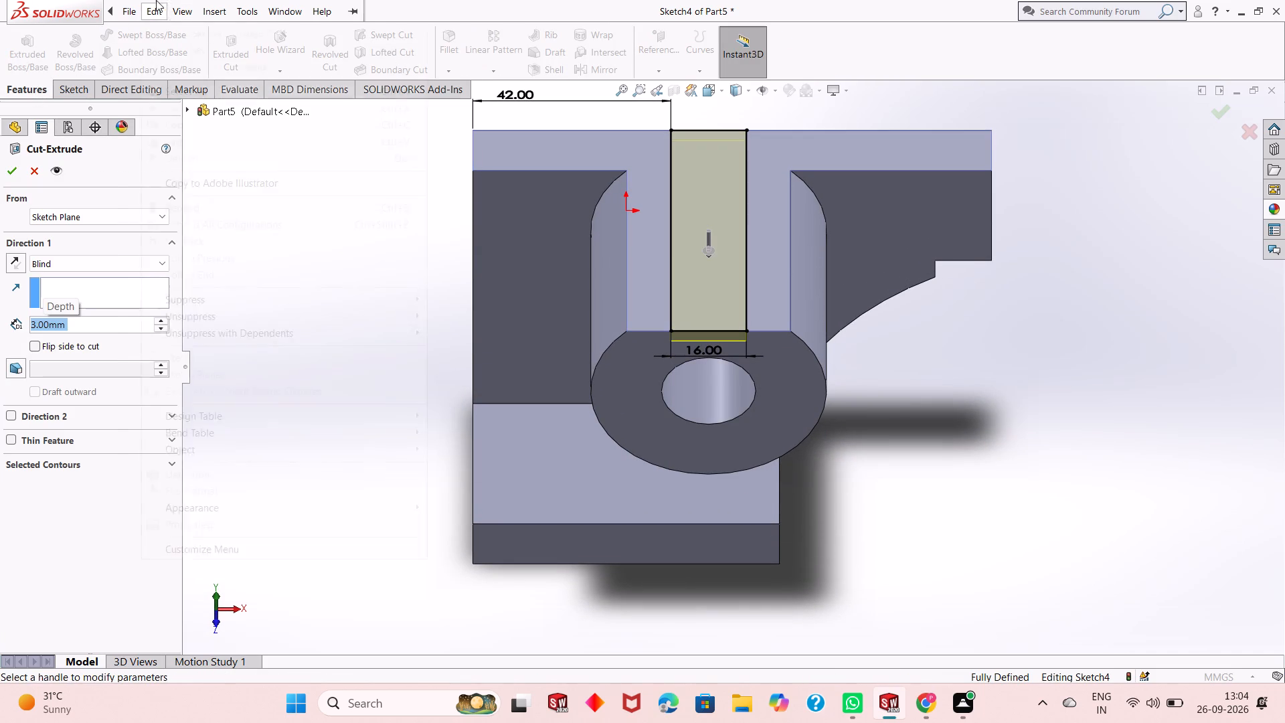
{"action": "left_click", "coordinate": [14, 172]}
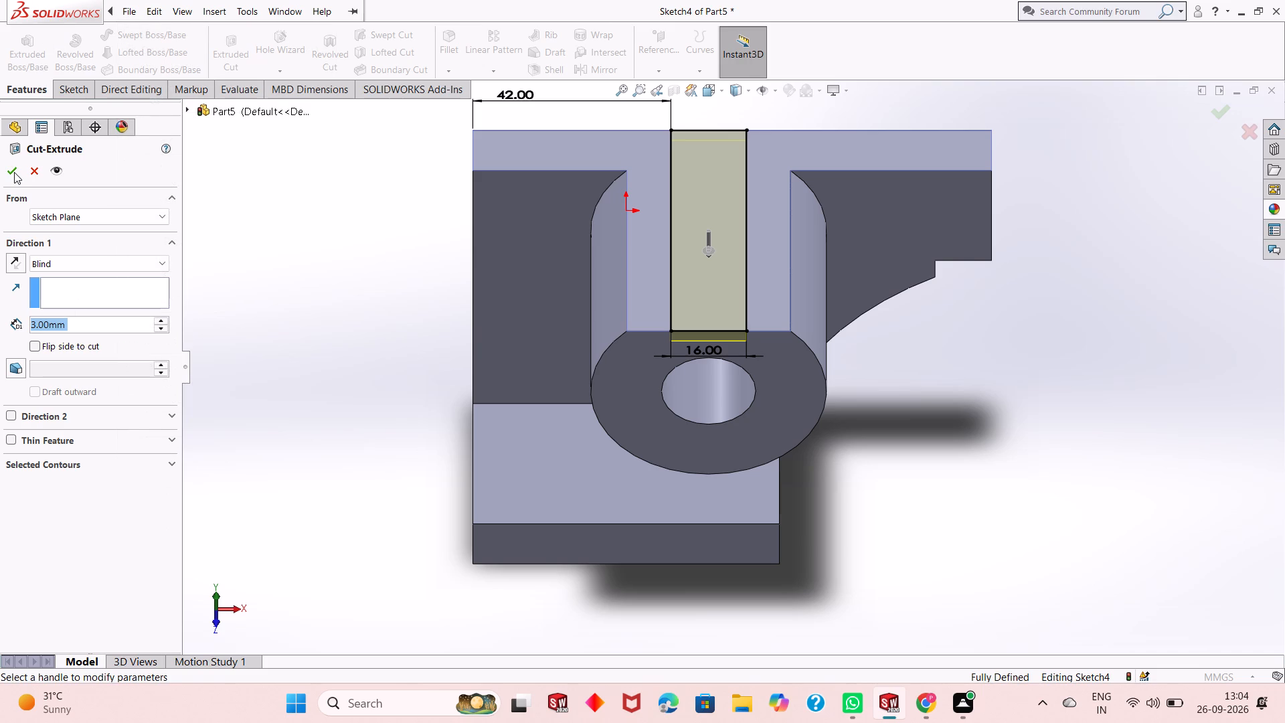
{"action": "left_click", "coordinate": [14, 172]}
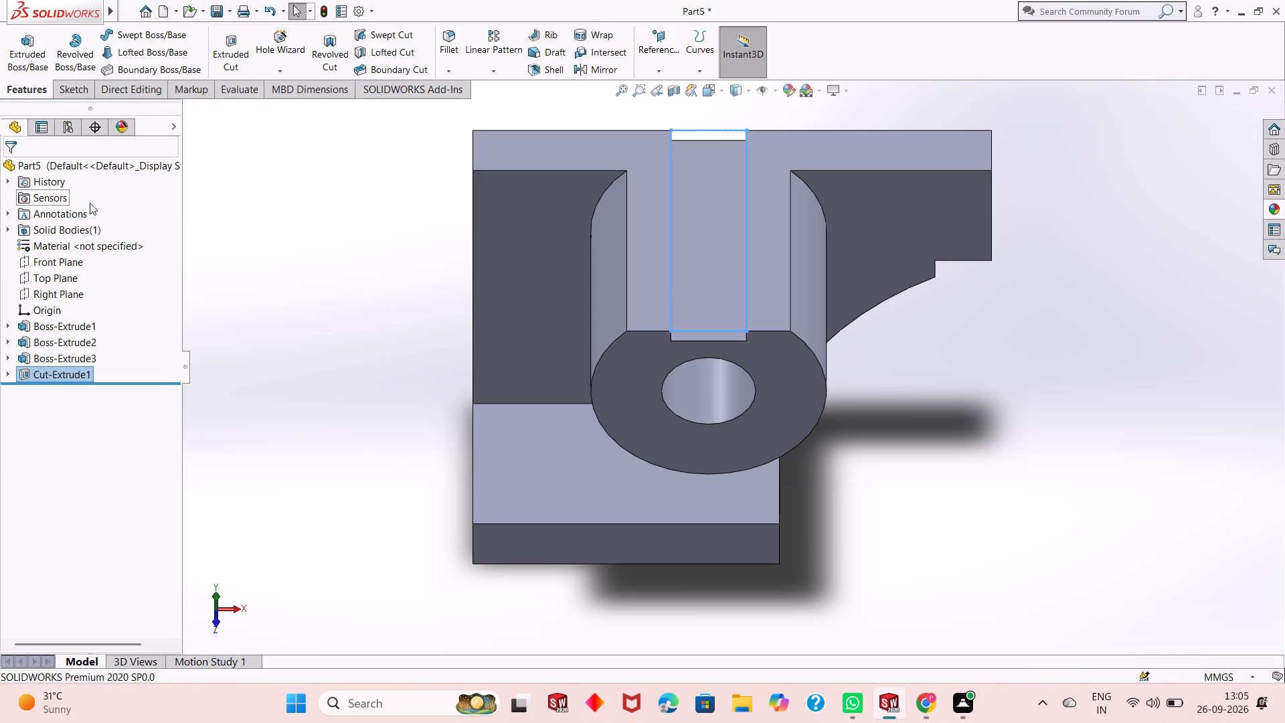
{"action": "left_click", "coordinate": [268, 268]}
On the top face beside the slot, sketch a 52 x about 55 mm corner rectangle from the slot's back corner to the arm's overhanging end.
{"action": "middle_click_drag", "start_coordinate": [656, 353], "coordinate": [654, 248]}
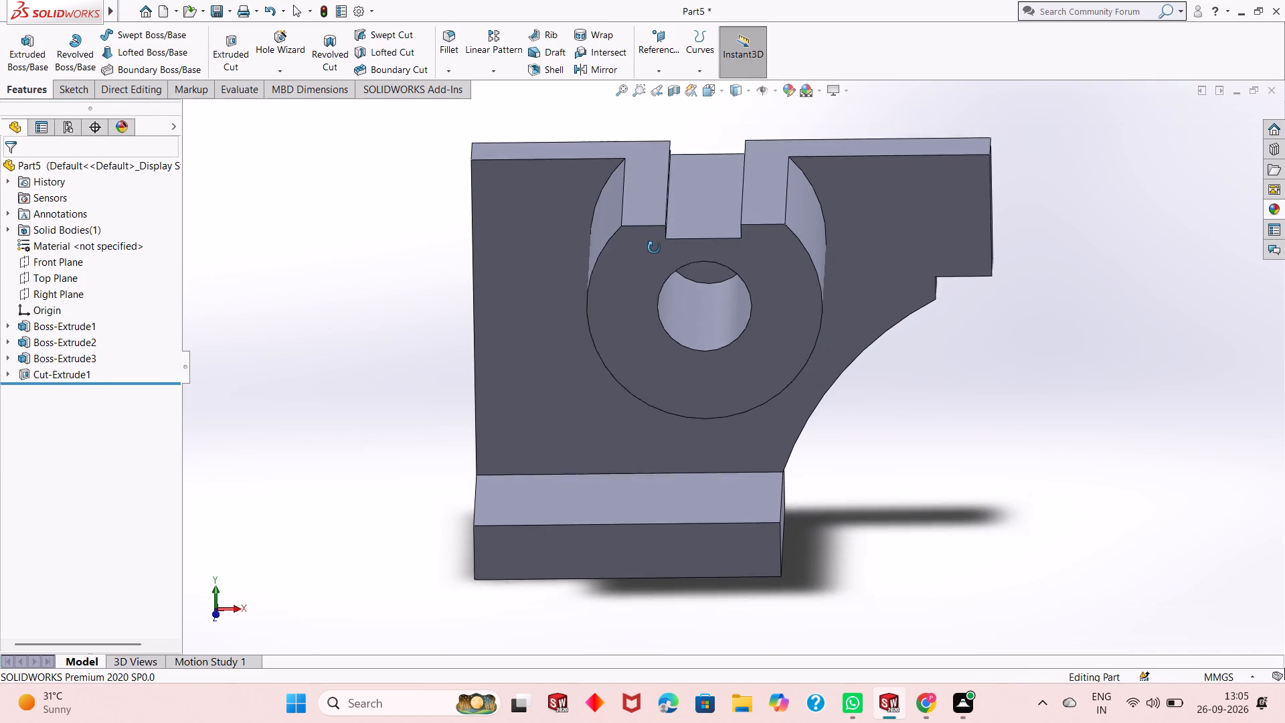
{"action": "middle_click_drag", "start_coordinate": [654, 248], "coordinate": [654, 244]}
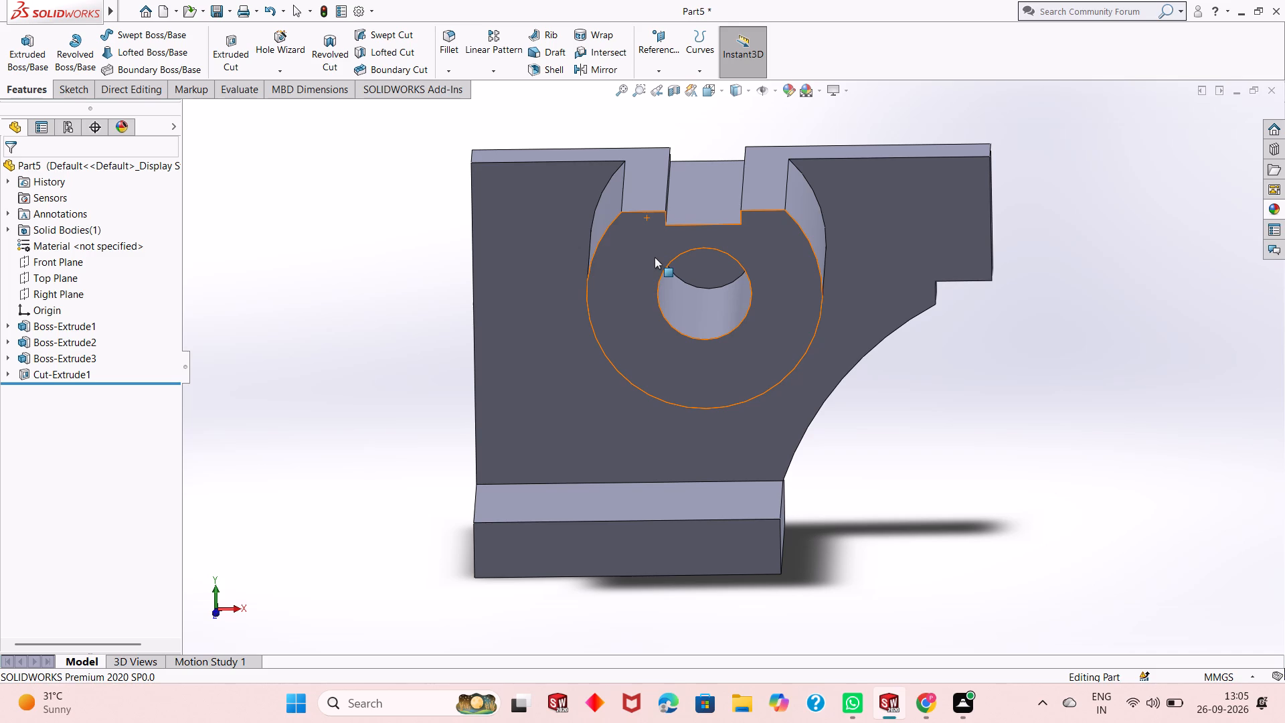
{"action": "left_click", "coordinate": [765, 181]}
{"action": "left_click", "coordinate": [823, 134]}
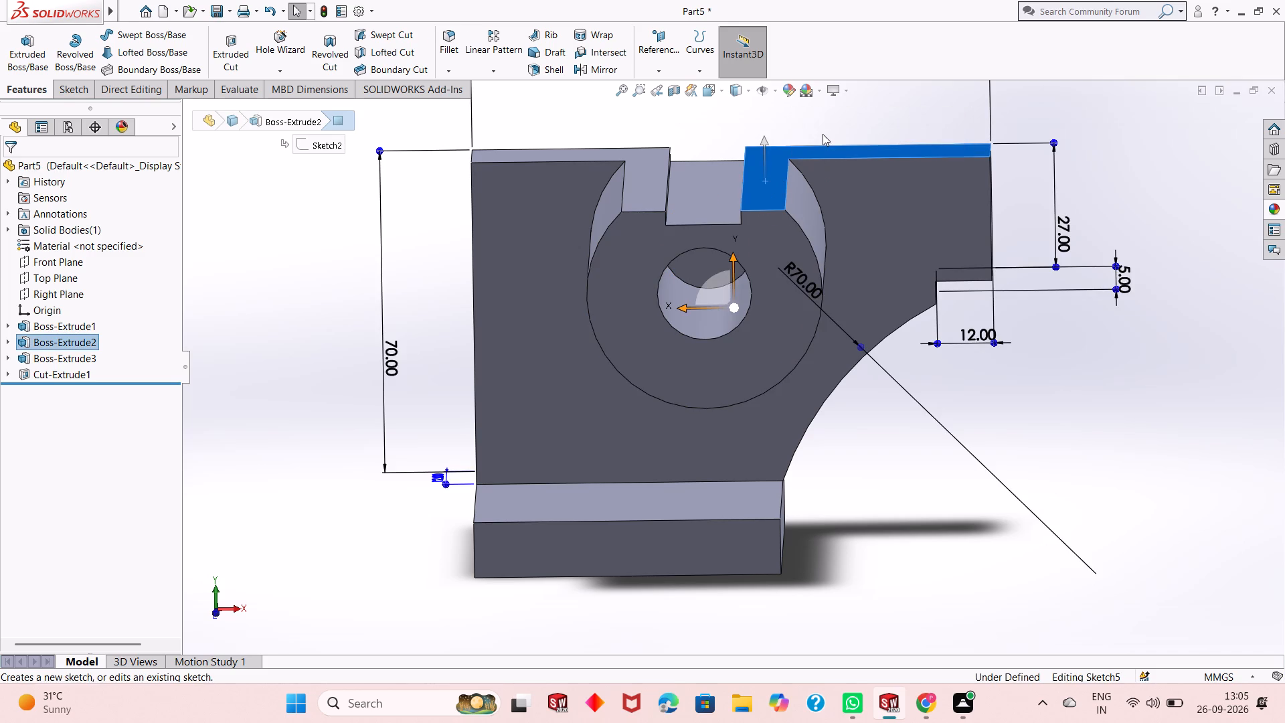
{"action": "key", "text": "ctrl+8"}
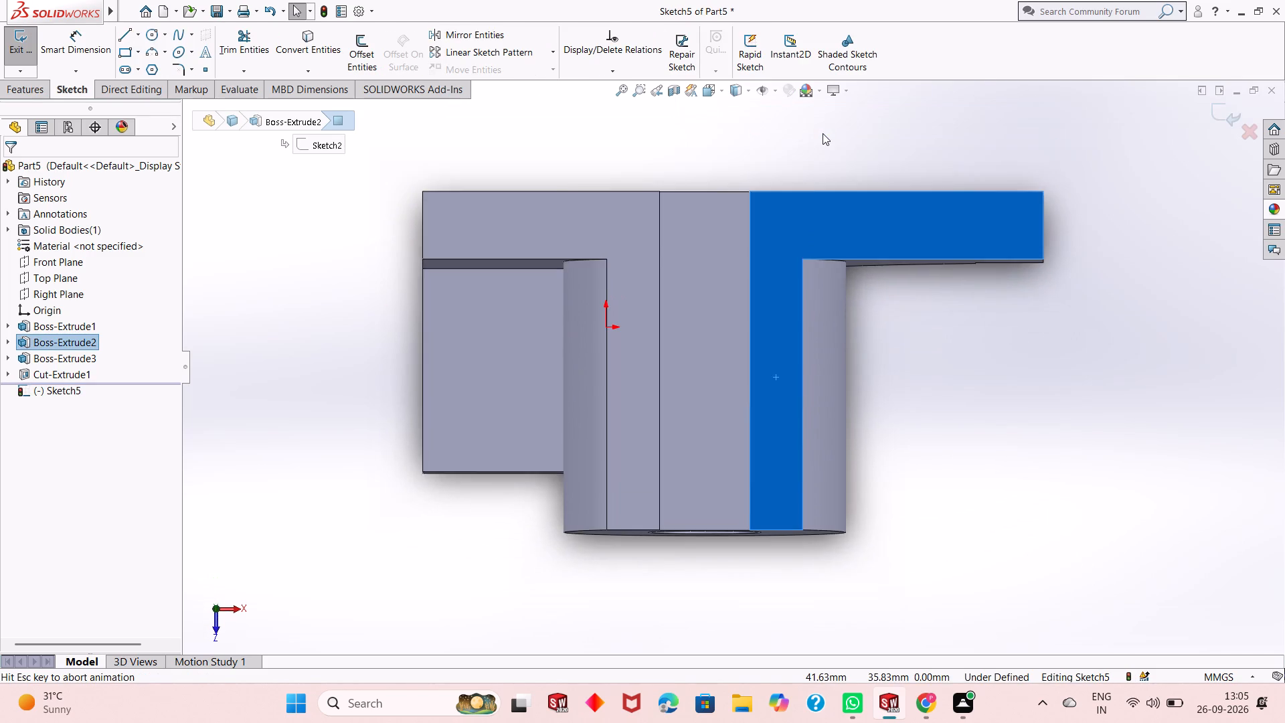
{"action": "key", "text": "Escape"}
{"action": "scroll", "coordinate": [899, 392], "scroll_direction": "up", "scroll_amount": 1}
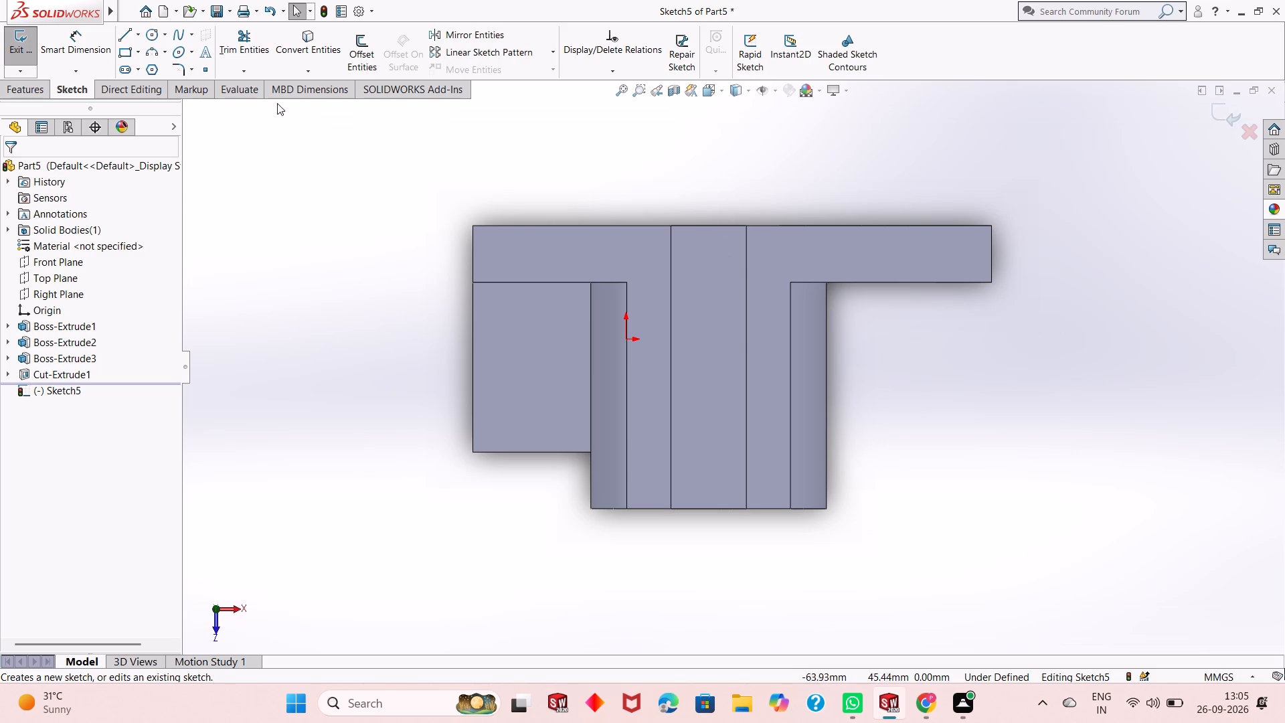
{"action": "left_click", "coordinate": [126, 54]}
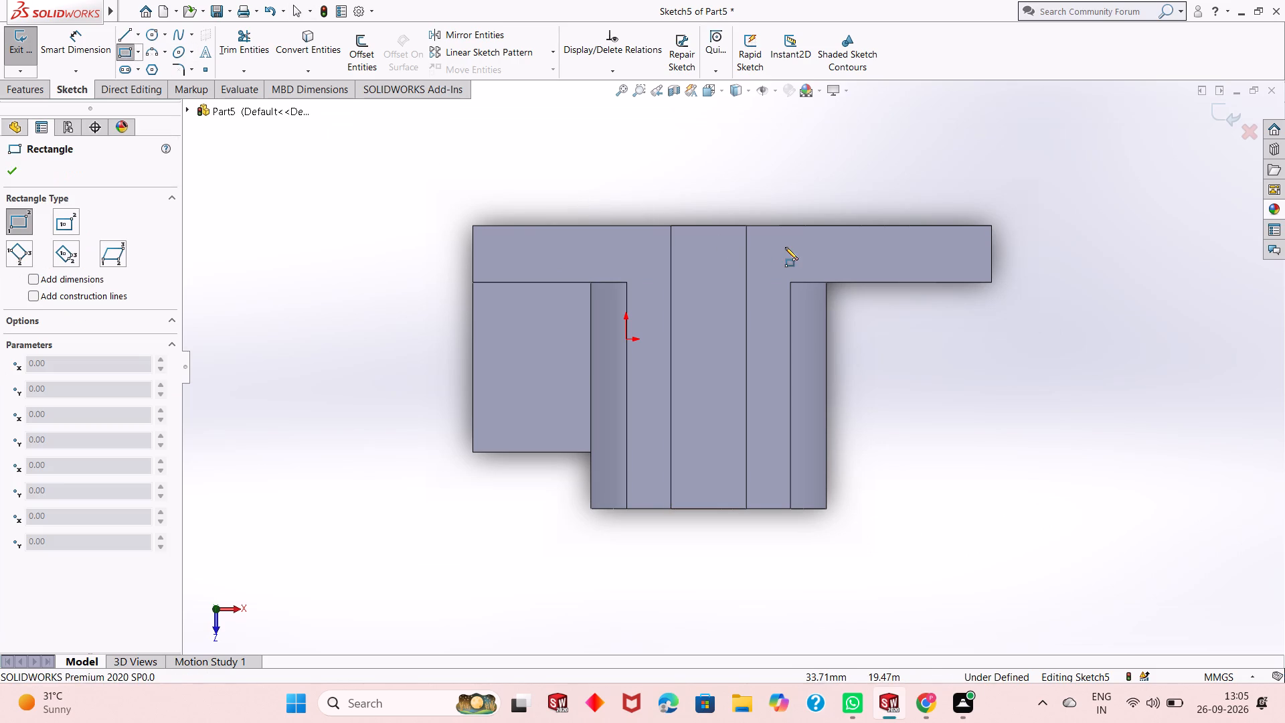
{"action": "left_click", "coordinate": [748, 226]}
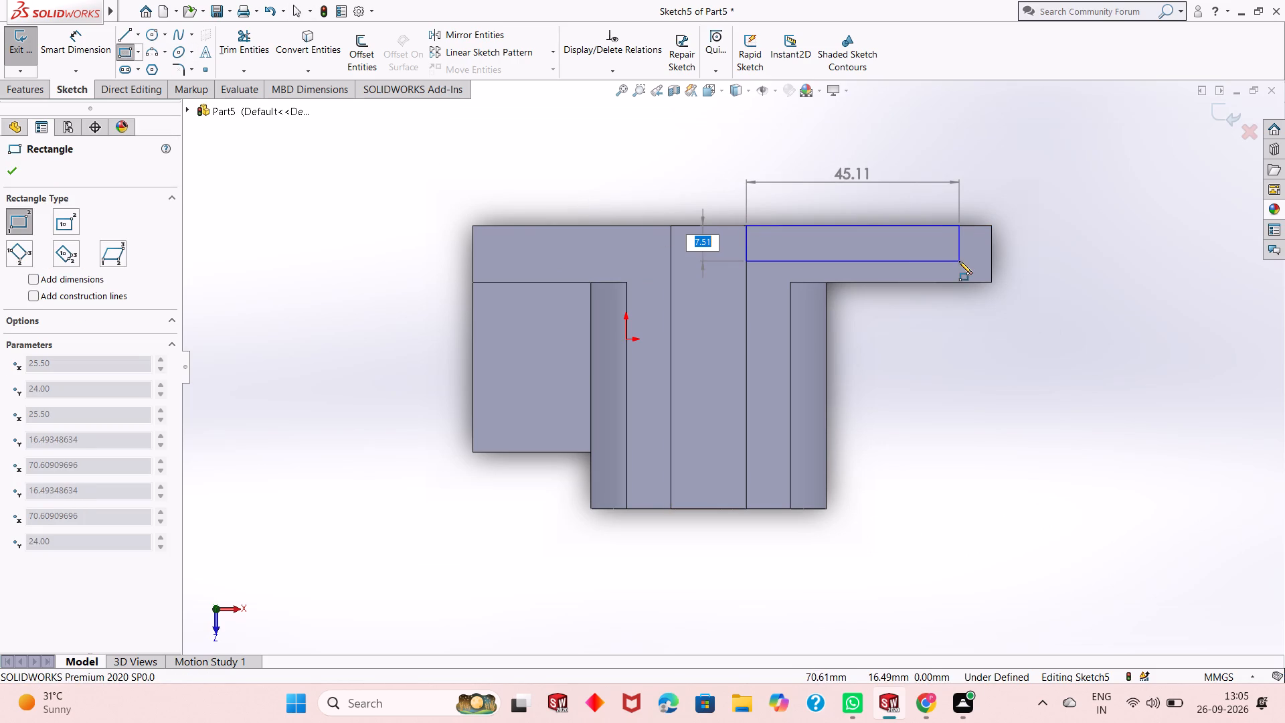
{"action": "left_click", "coordinate": [993, 486]}
{"action": "right_click", "coordinate": [1029, 306]}
{"action": "left_click", "coordinate": [1043, 315]}
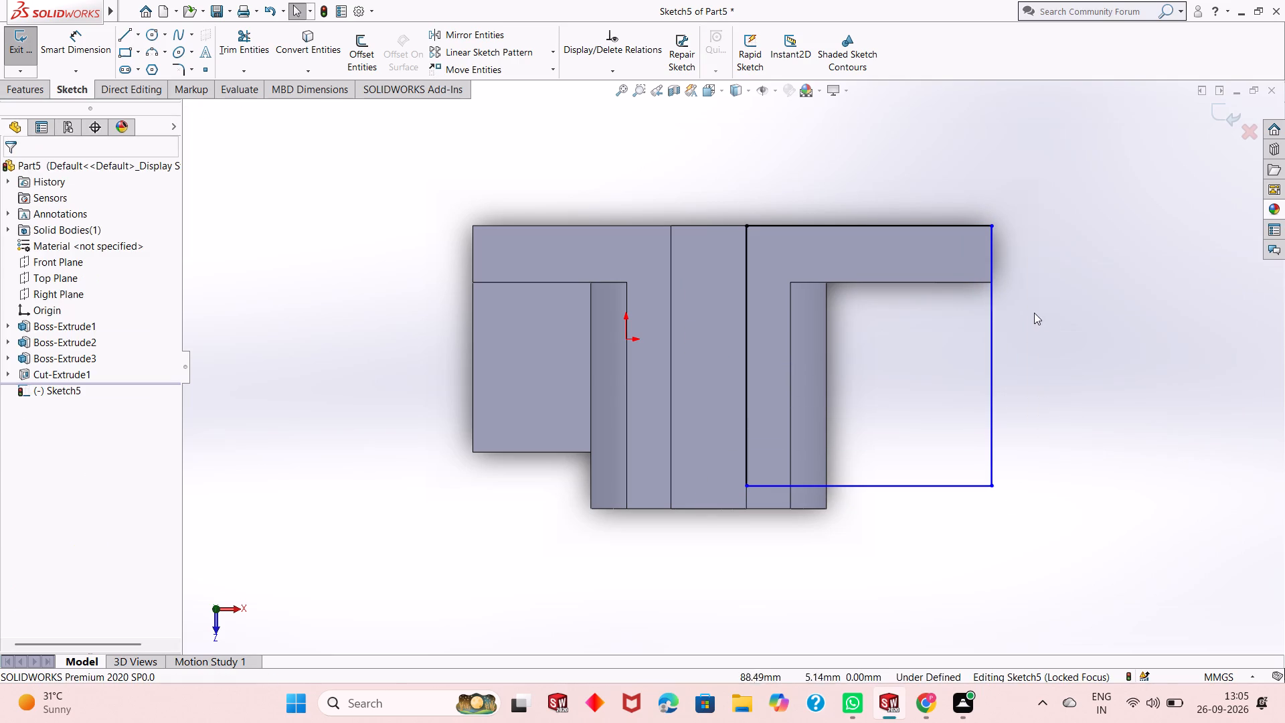
Dimension the rectangle's front edge to the boss's front edge at 0 mm.
{"action": "left_click", "coordinate": [232, 41]}
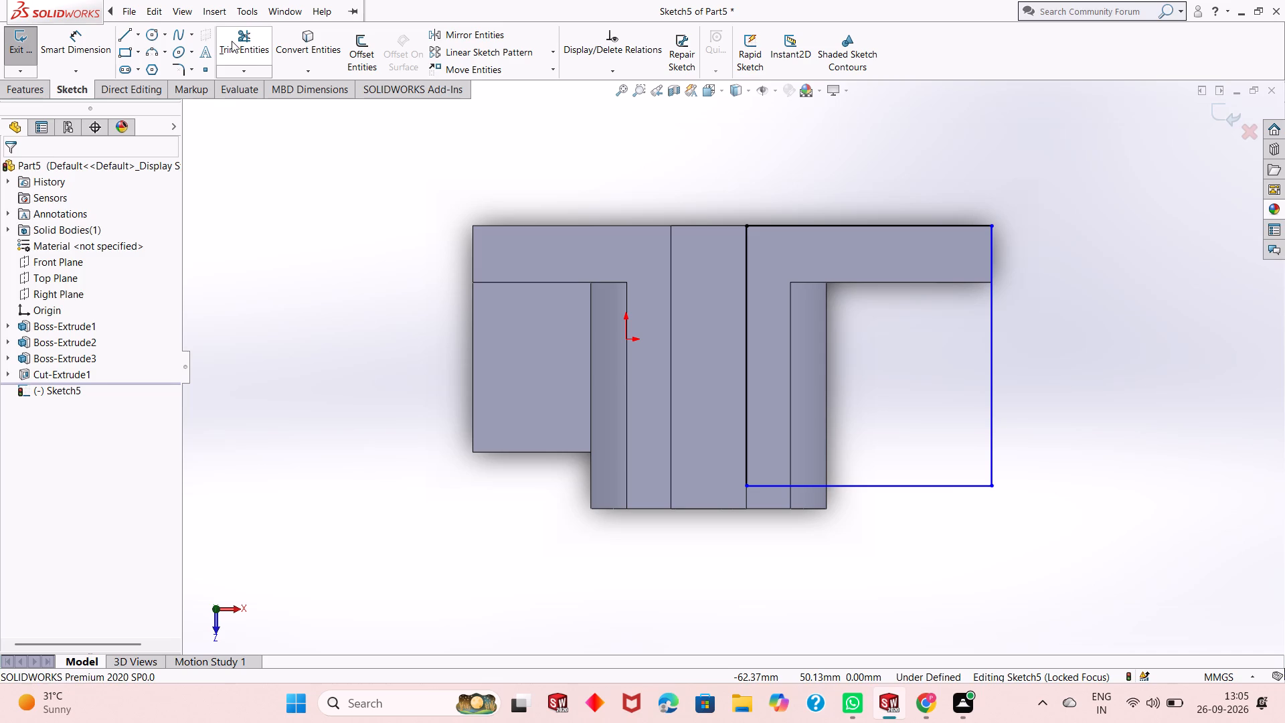
{"action": "left_click", "coordinate": [98, 52]}
{"action": "left_click", "coordinate": [98, 52]}
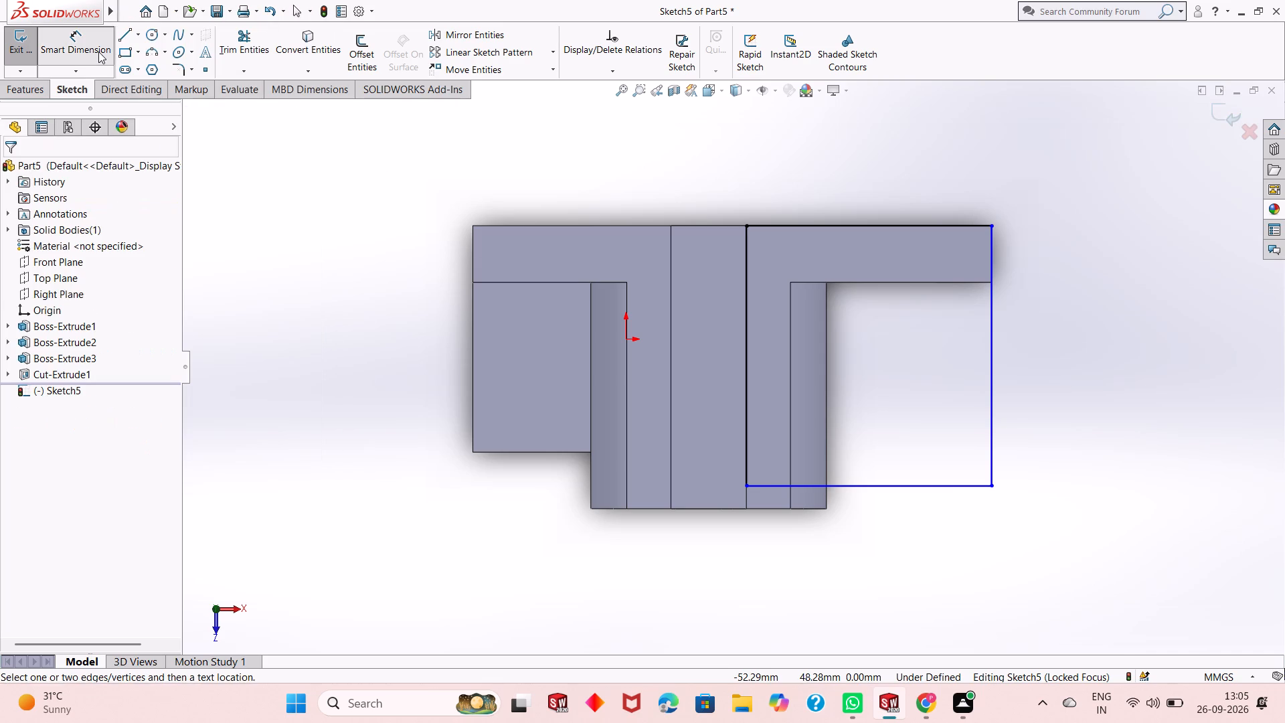
{"action": "left_click", "coordinate": [873, 485]}
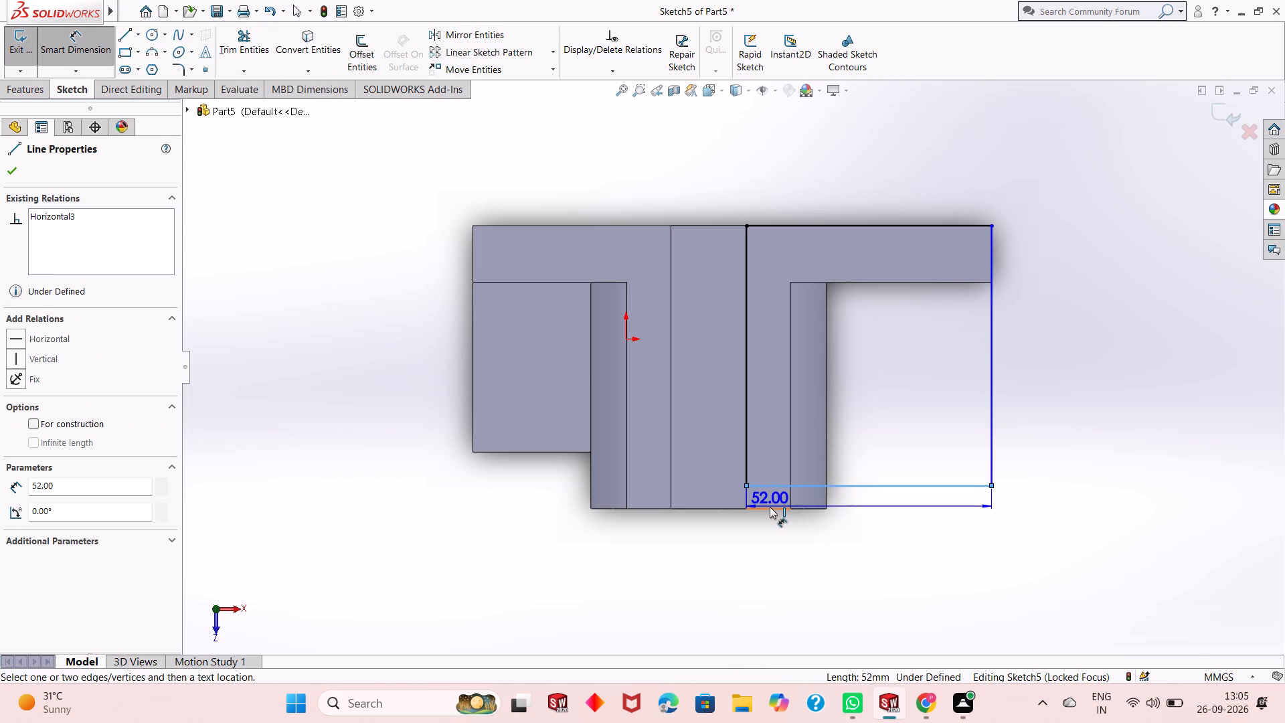
{"action": "left_click", "coordinate": [770, 507]}
{"action": "left_click", "coordinate": [1057, 516]}
{"action": "key", "text": "0"}
{"action": "key", "text": "Return"}
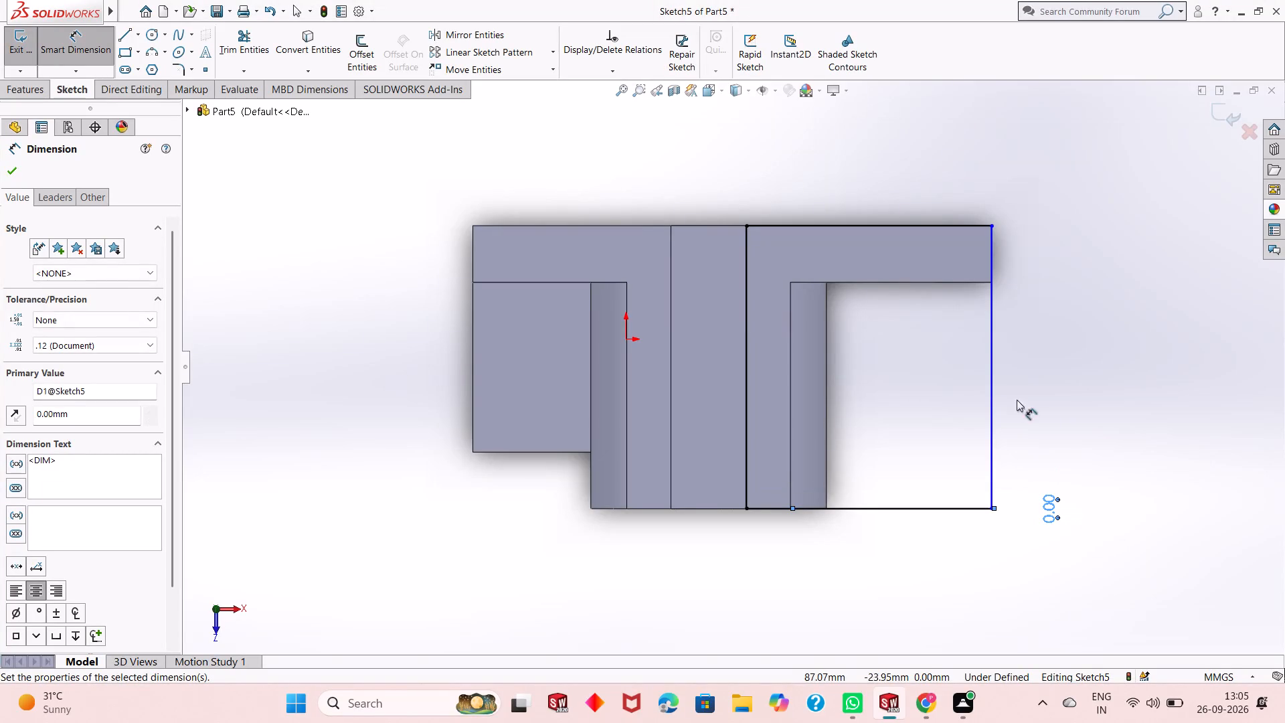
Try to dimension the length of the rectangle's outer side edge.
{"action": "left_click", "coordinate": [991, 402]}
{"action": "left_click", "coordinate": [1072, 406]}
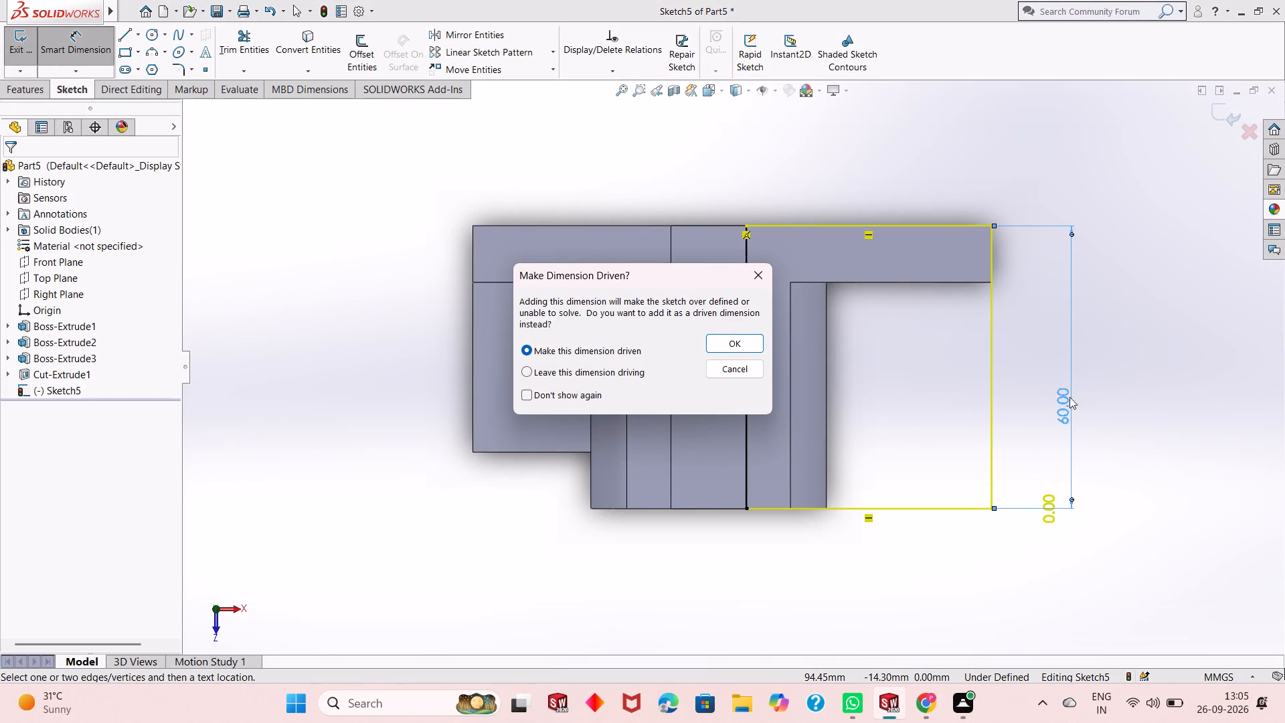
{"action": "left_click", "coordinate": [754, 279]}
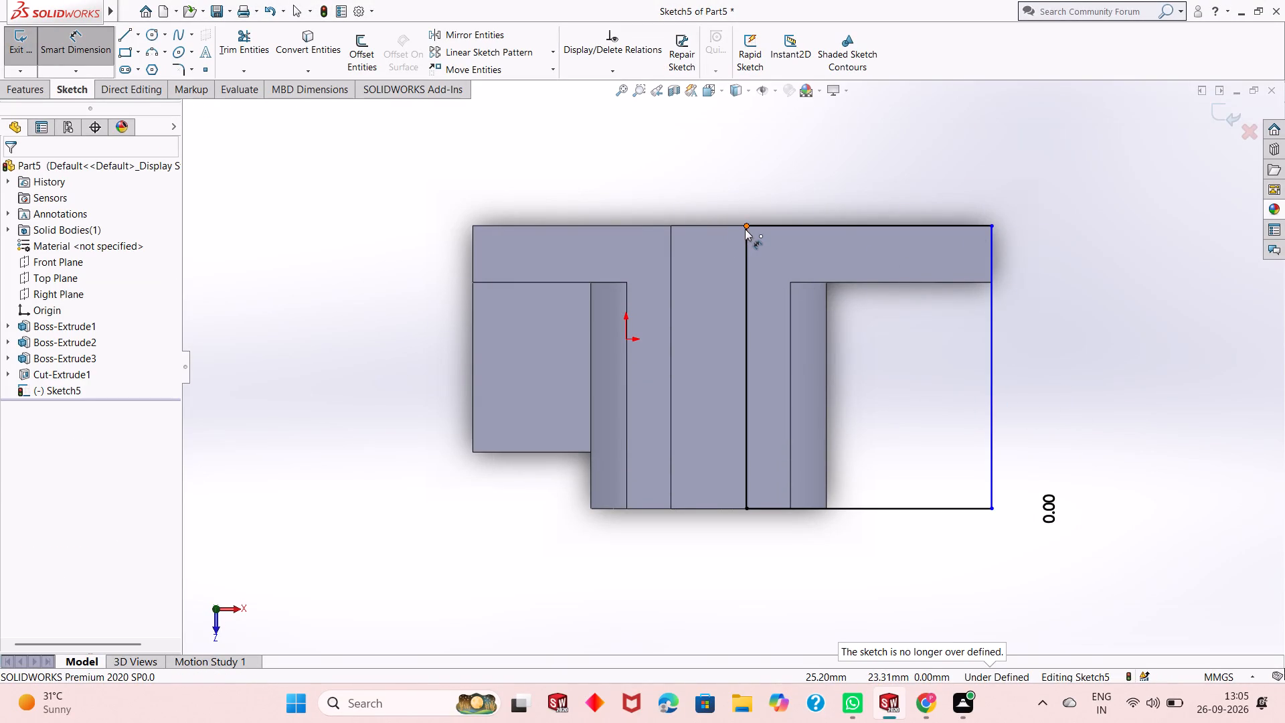
Dimension the length of the rectangle's back edge along the arm.
{"action": "left_click", "coordinate": [837, 227]}
{"action": "left_click", "coordinate": [850, 167]}
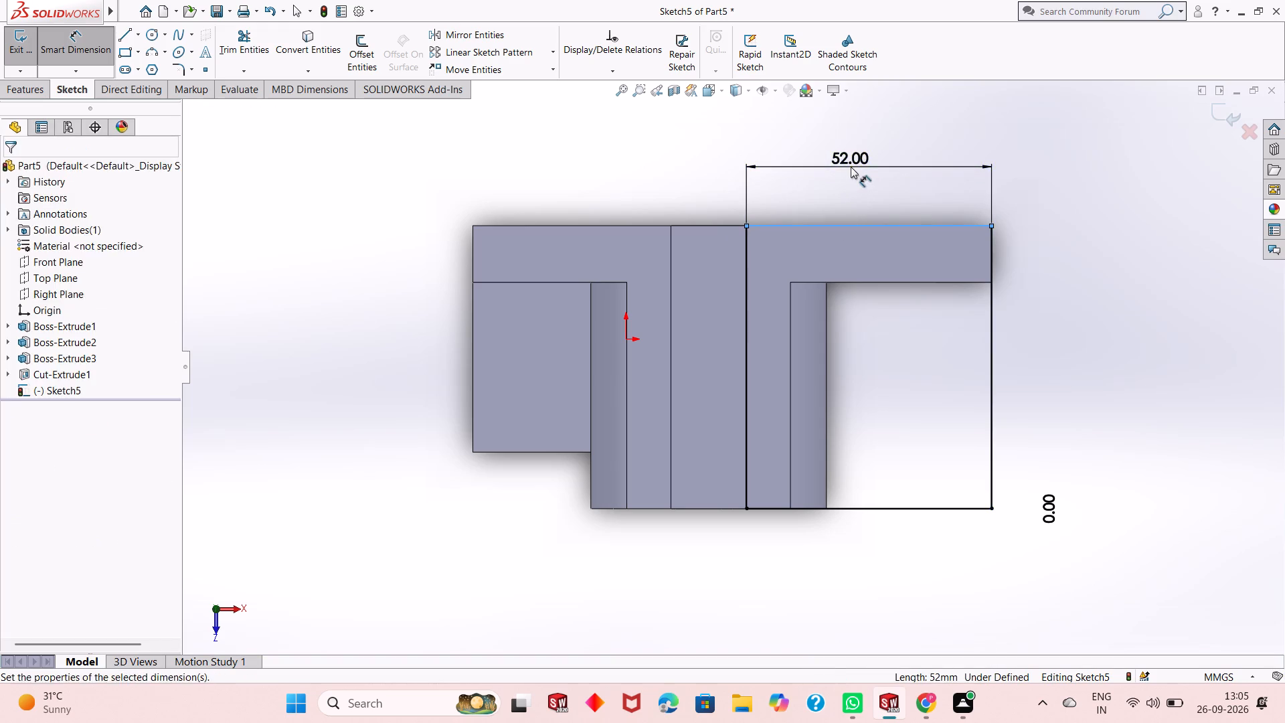
{"action": "left_click", "coordinate": [797, 149]}
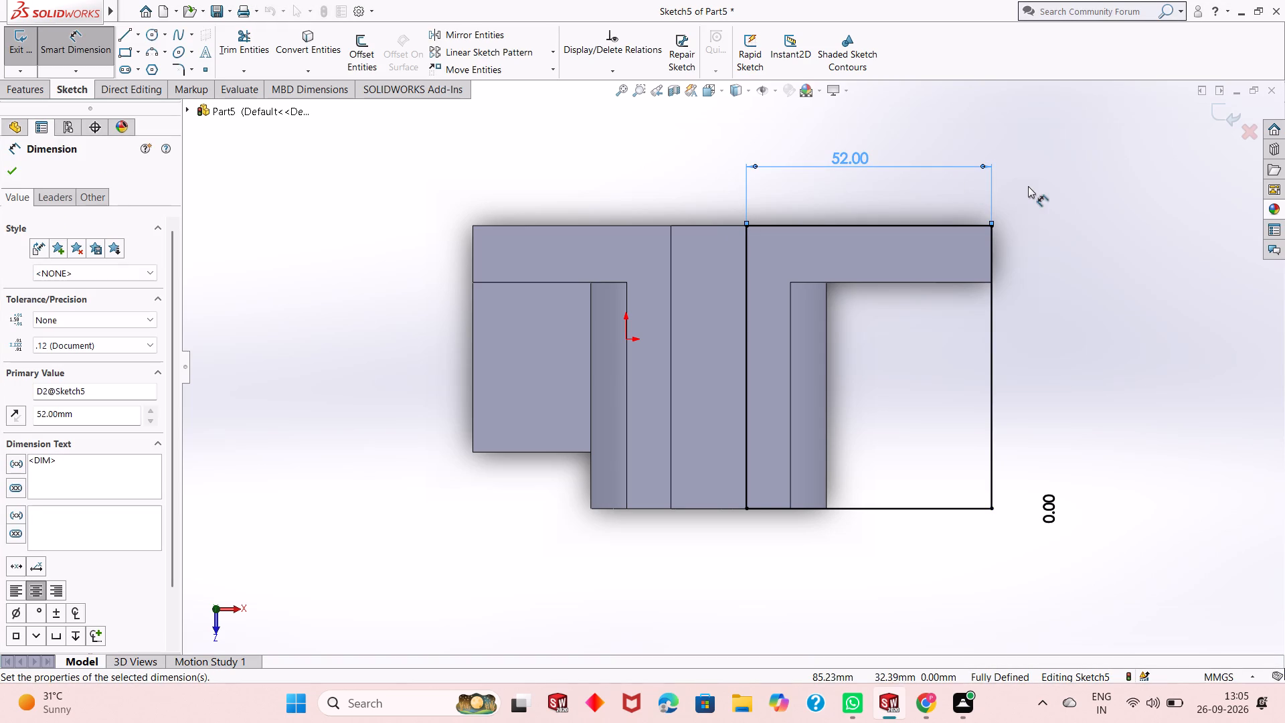
{"action": "right_click", "coordinate": [1029, 187]}
{"action": "left_click", "coordinate": [1065, 230]}
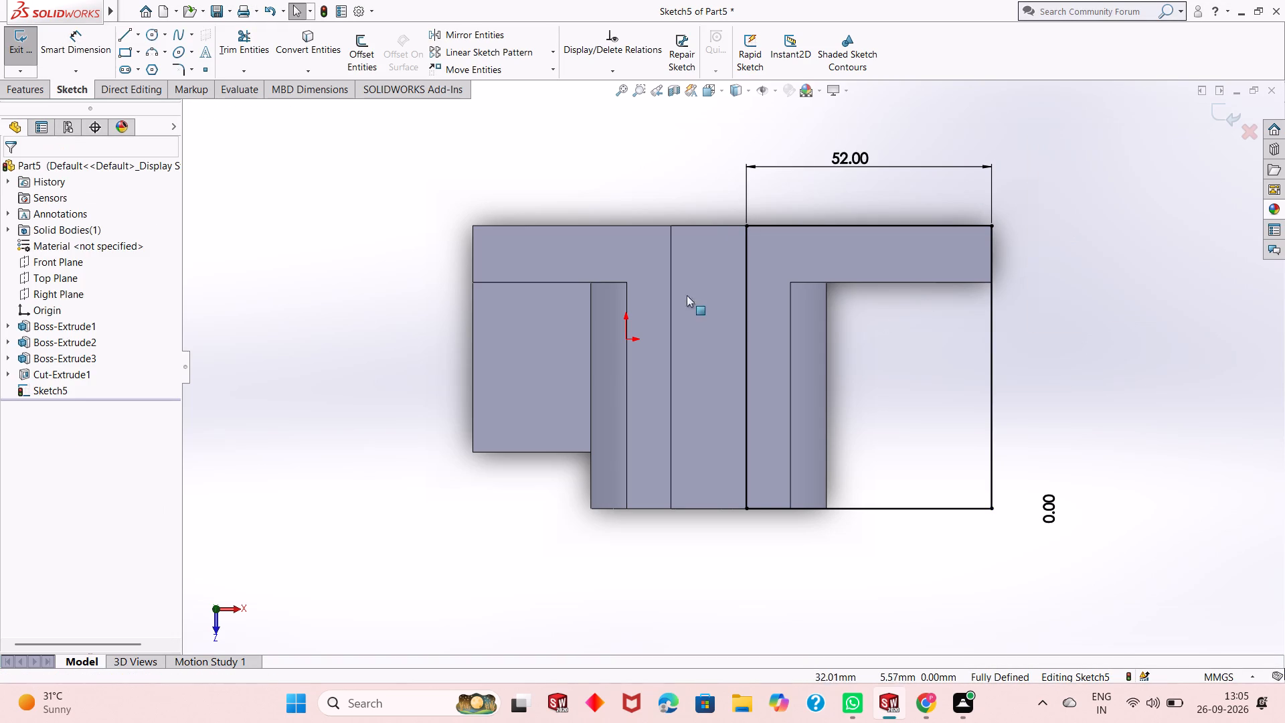
{"action": "scroll", "coordinate": [638, 284], "scroll_direction": "up", "scroll_amount": 3}
{"action": "scroll", "coordinate": [837, 420], "scroll_direction": "down", "scroll_amount": 1}
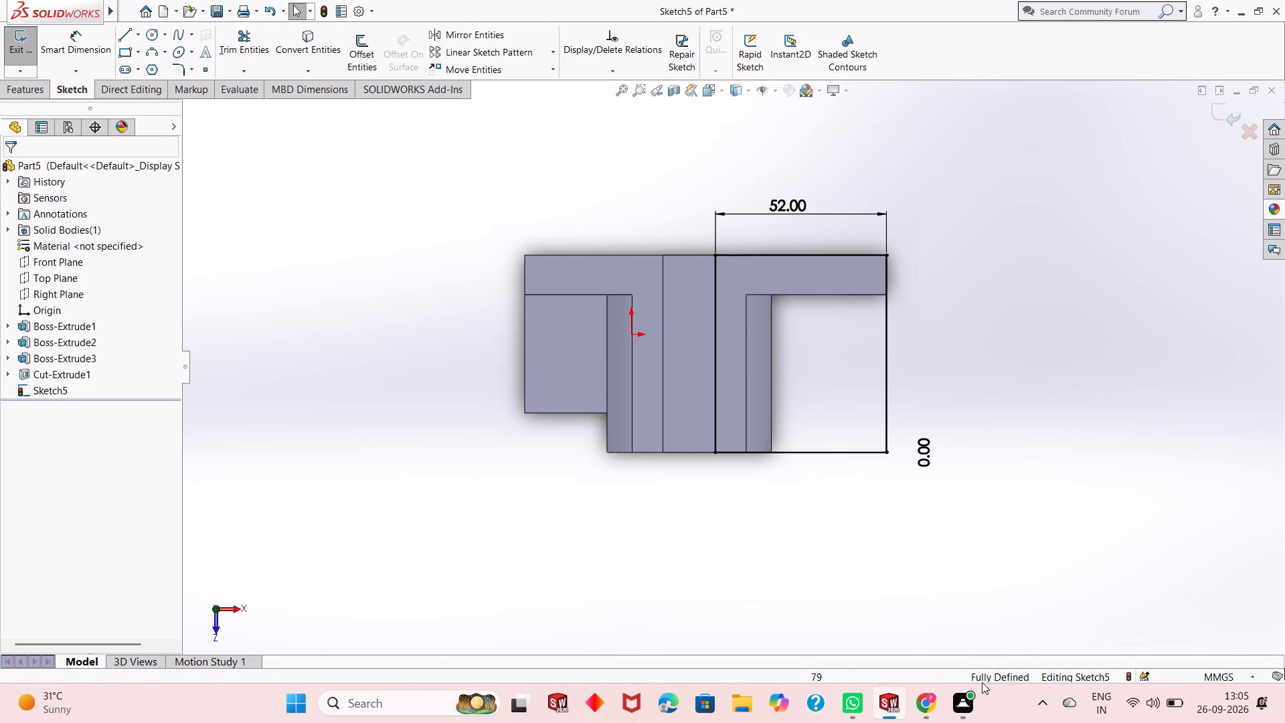
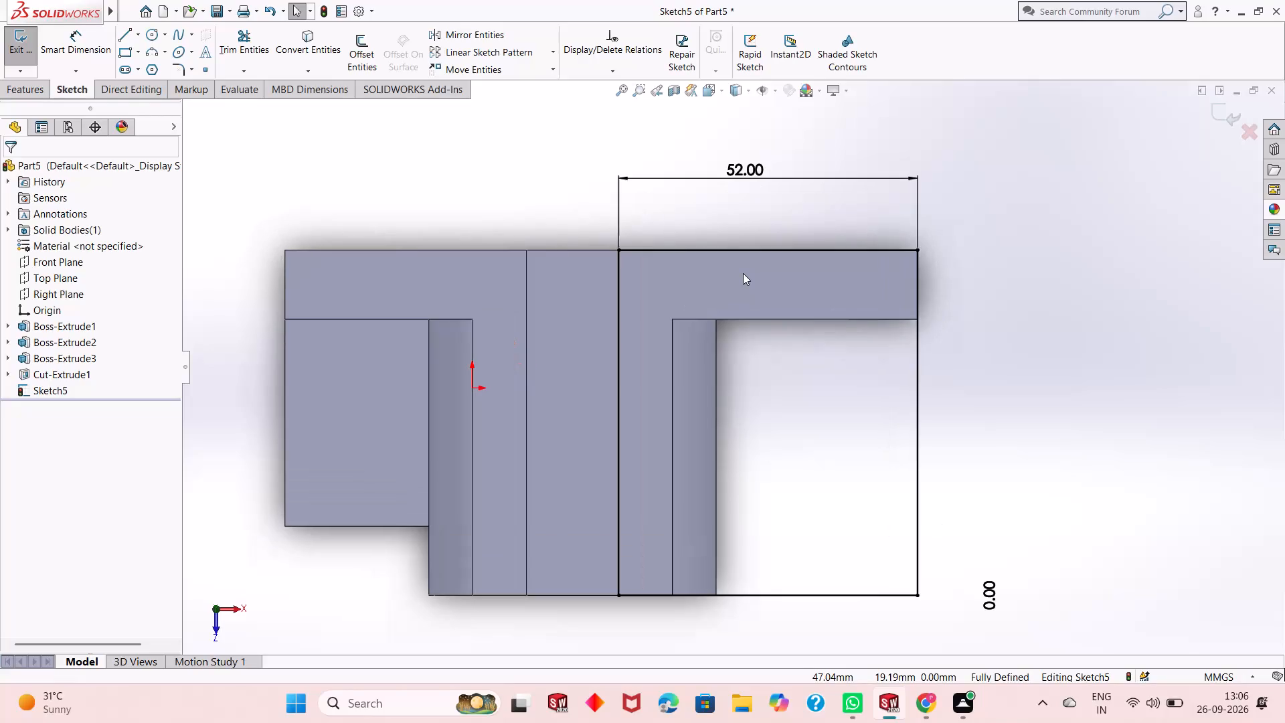
Sketch a circle about 14.6 mm in diameter inside the 52 mm rectangle, in the open area beside the boss.
{"action": "scroll", "coordinate": [752, 357], "scroll_direction": "up", "scroll_amount": 1}
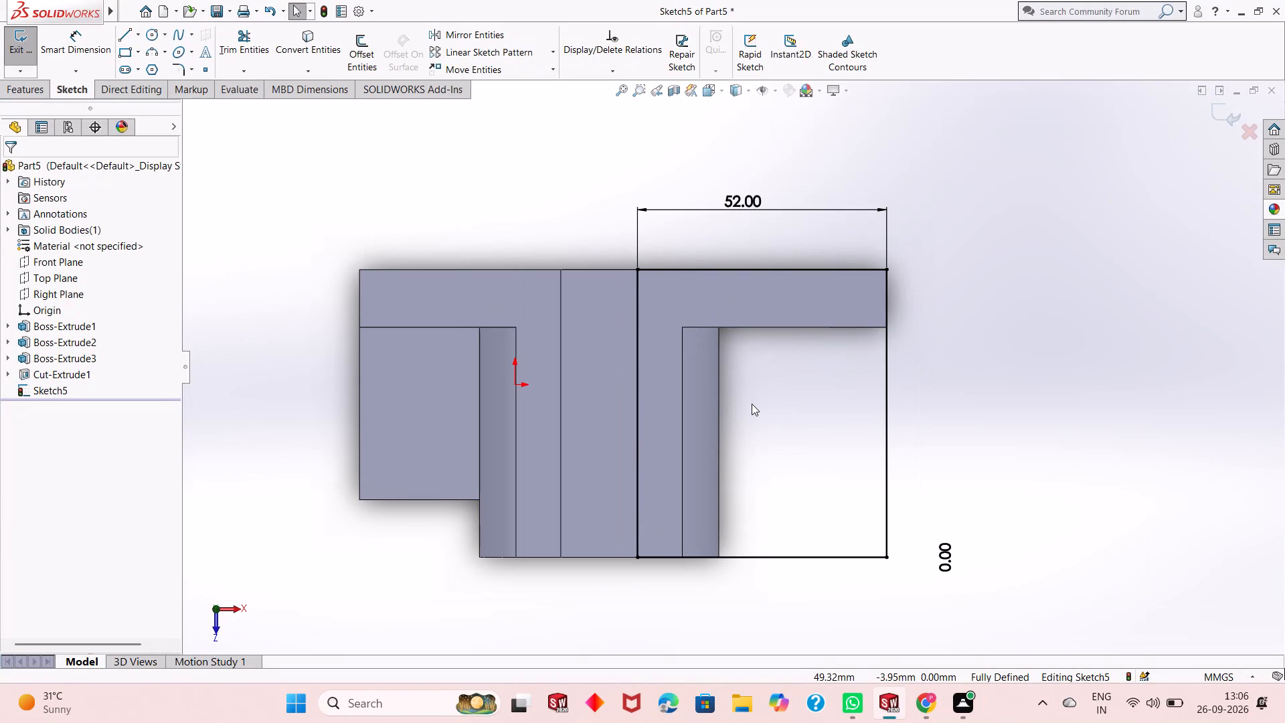
{"action": "left_click", "coordinate": [153, 33]}
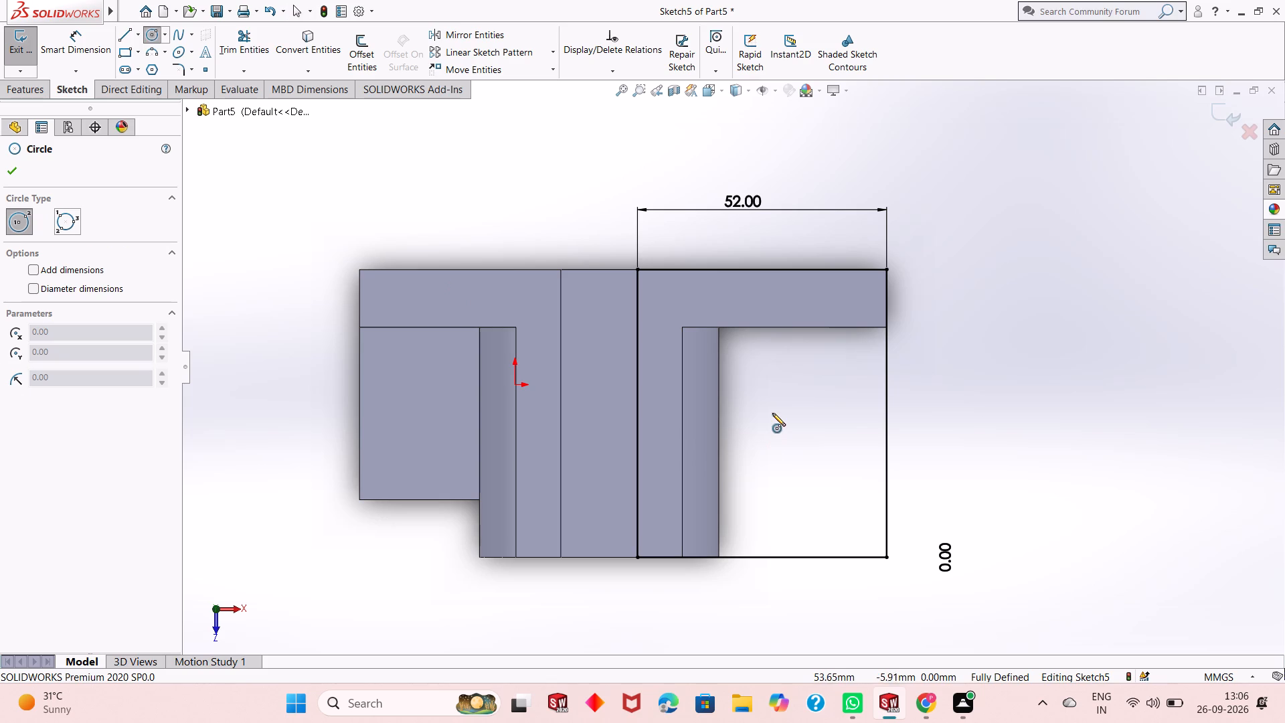
{"action": "left_click", "coordinate": [756, 410]}
{"action": "left_click", "coordinate": [770, 442]}
{"action": "right_click", "coordinate": [939, 360]}
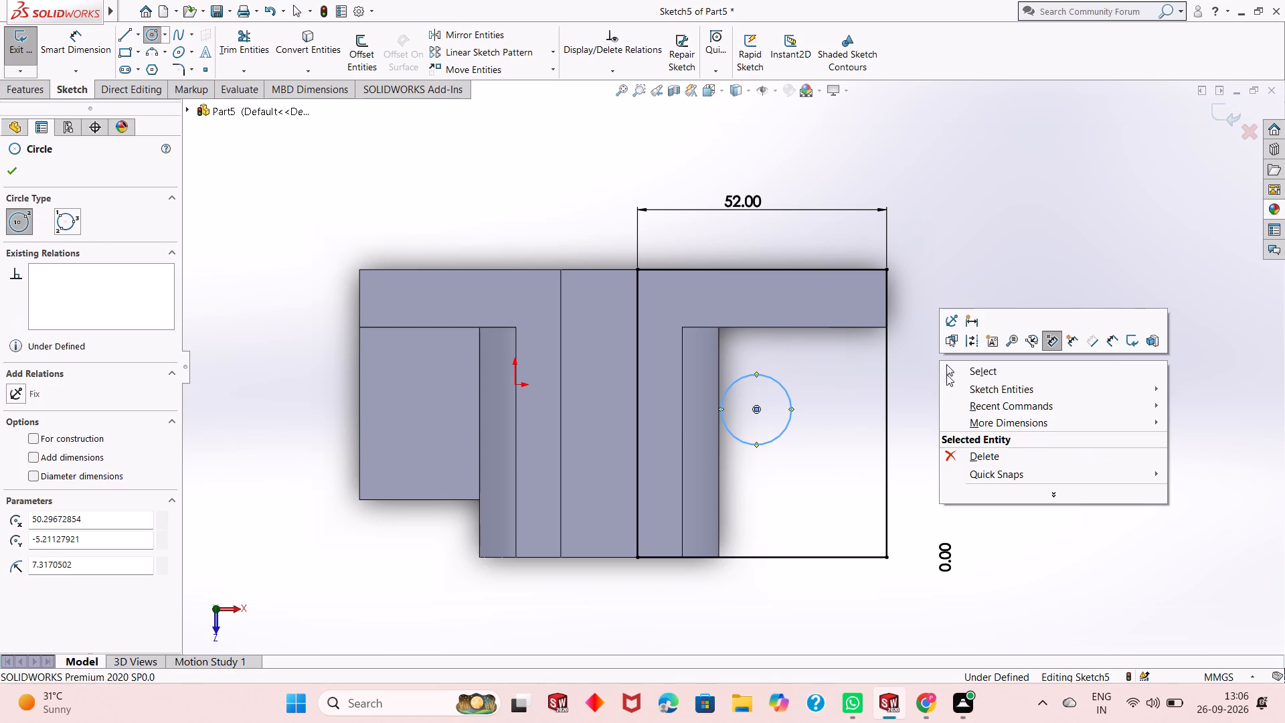
{"action": "left_click", "coordinate": [962, 365]}
Dimension the diameter of the circle inside the rectangle.
{"action": "left_click", "coordinate": [72, 50]}
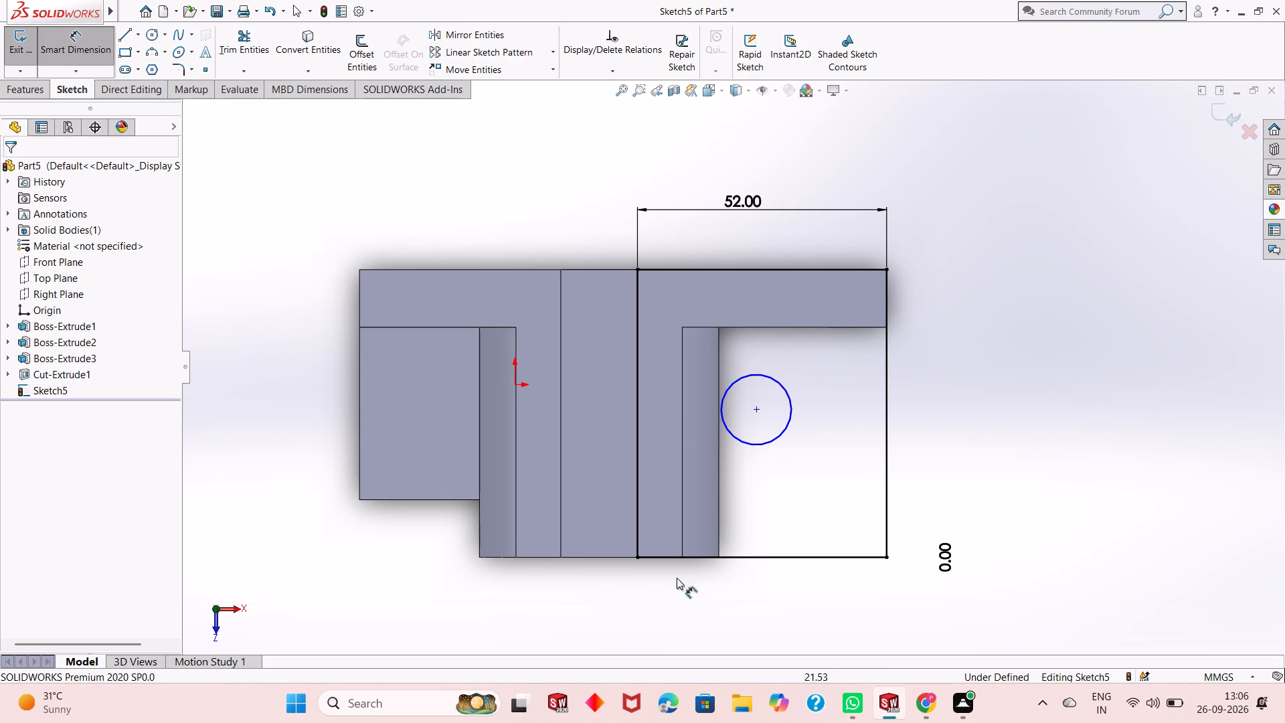
{"action": "left_click", "coordinate": [760, 447]}
{"action": "left_click", "coordinate": [1062, 509]}
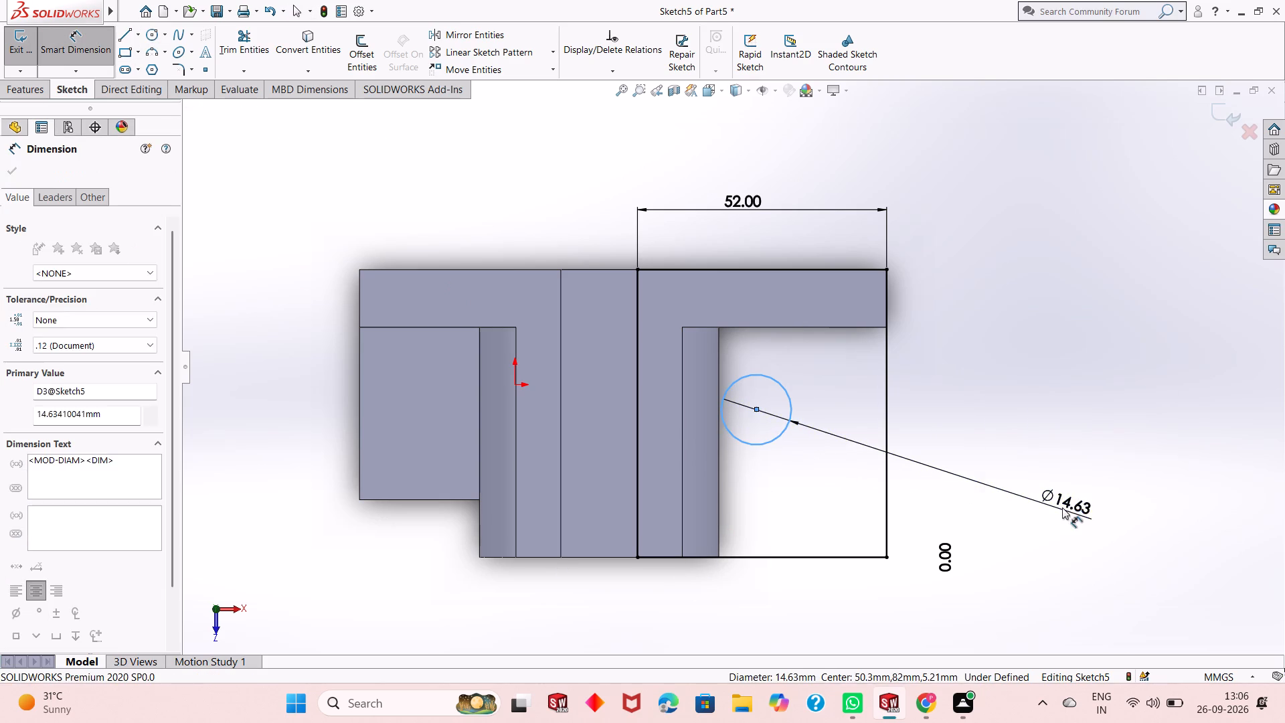
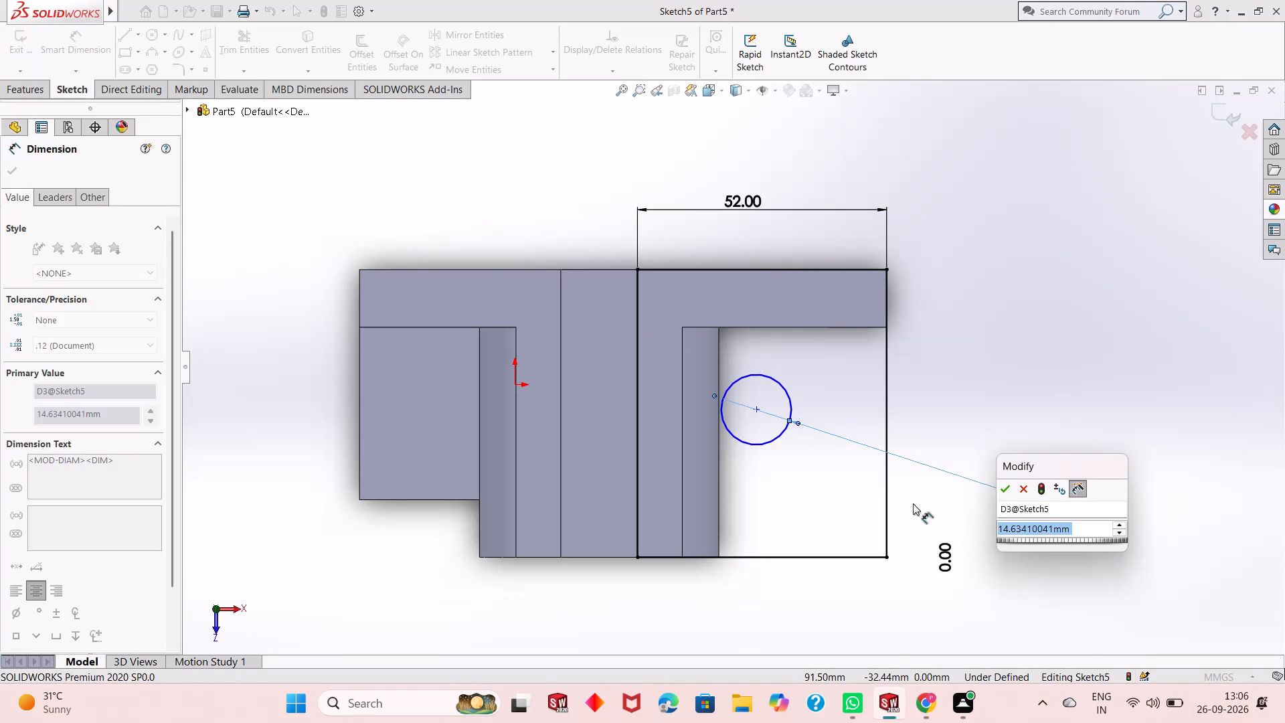
Accept the circle's diameter dimension at its drawn size.
{"action": "left_click", "coordinate": [1002, 486]}
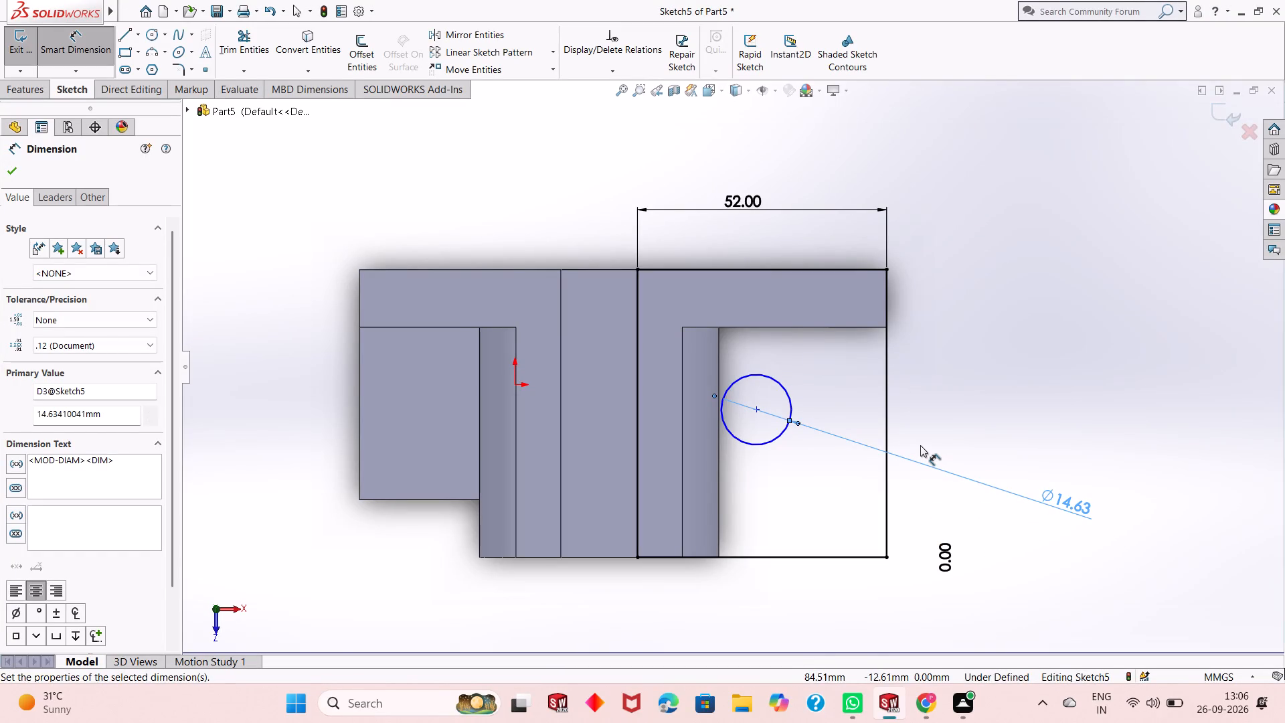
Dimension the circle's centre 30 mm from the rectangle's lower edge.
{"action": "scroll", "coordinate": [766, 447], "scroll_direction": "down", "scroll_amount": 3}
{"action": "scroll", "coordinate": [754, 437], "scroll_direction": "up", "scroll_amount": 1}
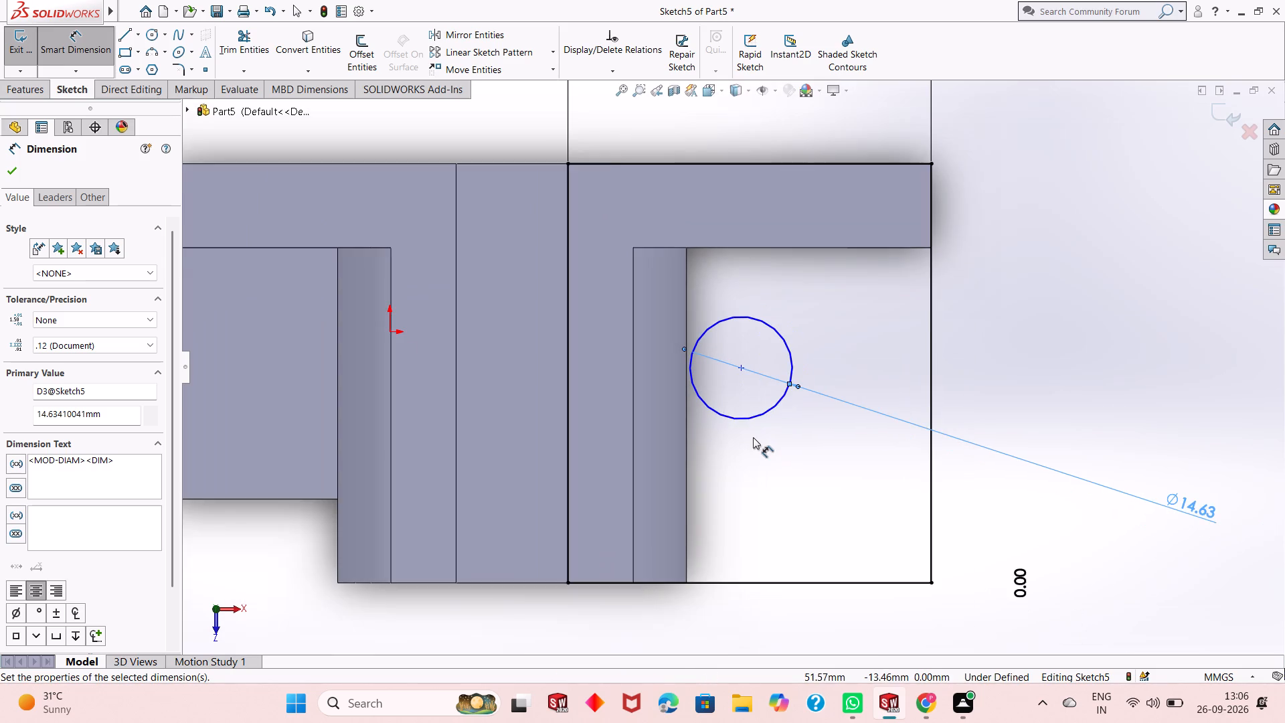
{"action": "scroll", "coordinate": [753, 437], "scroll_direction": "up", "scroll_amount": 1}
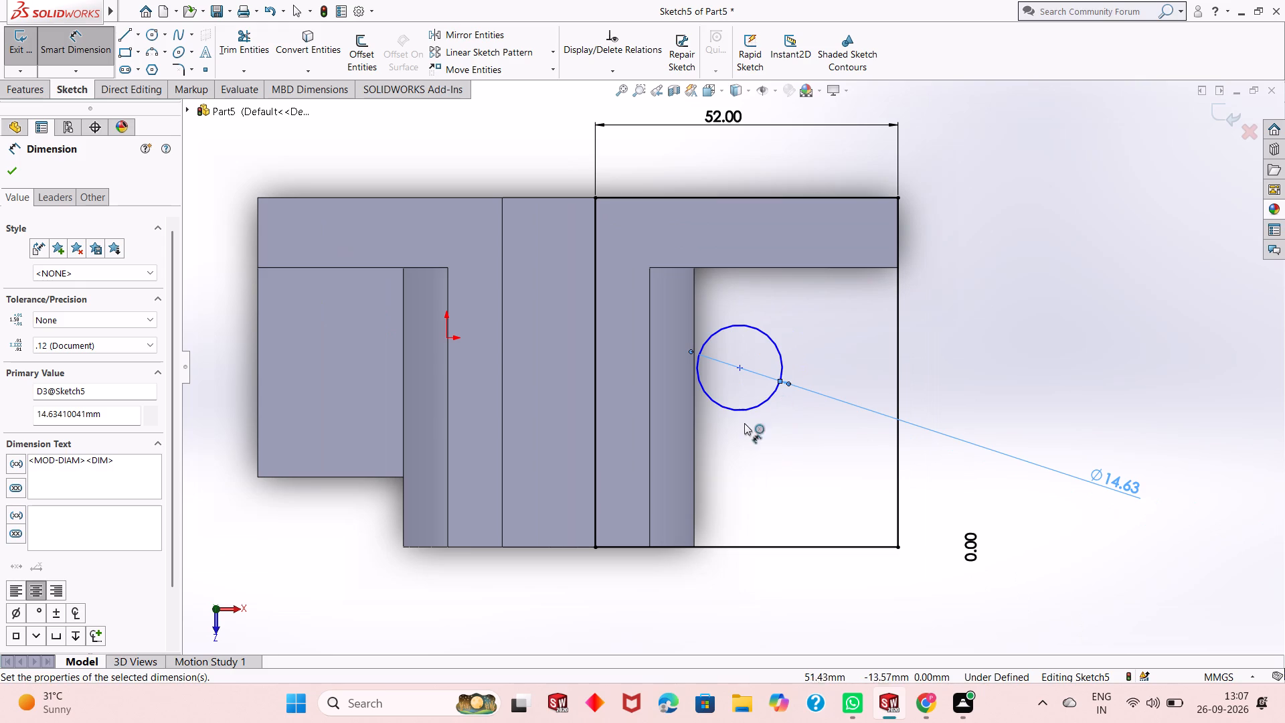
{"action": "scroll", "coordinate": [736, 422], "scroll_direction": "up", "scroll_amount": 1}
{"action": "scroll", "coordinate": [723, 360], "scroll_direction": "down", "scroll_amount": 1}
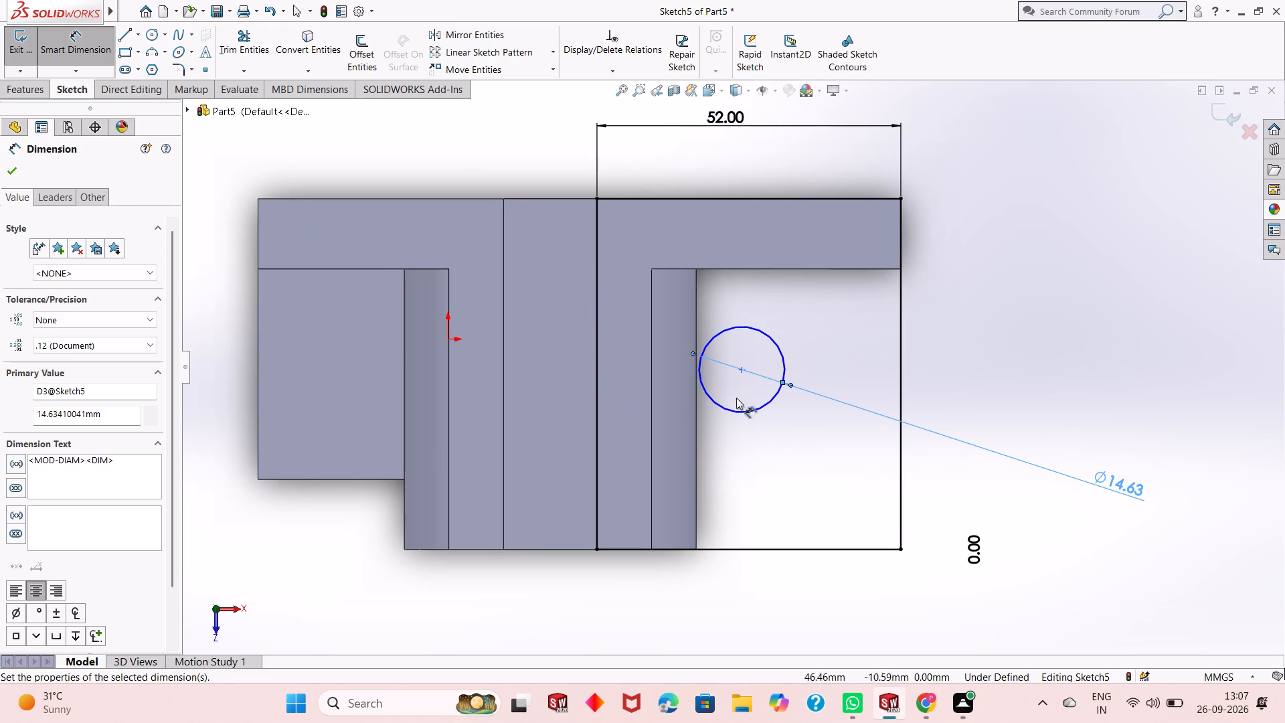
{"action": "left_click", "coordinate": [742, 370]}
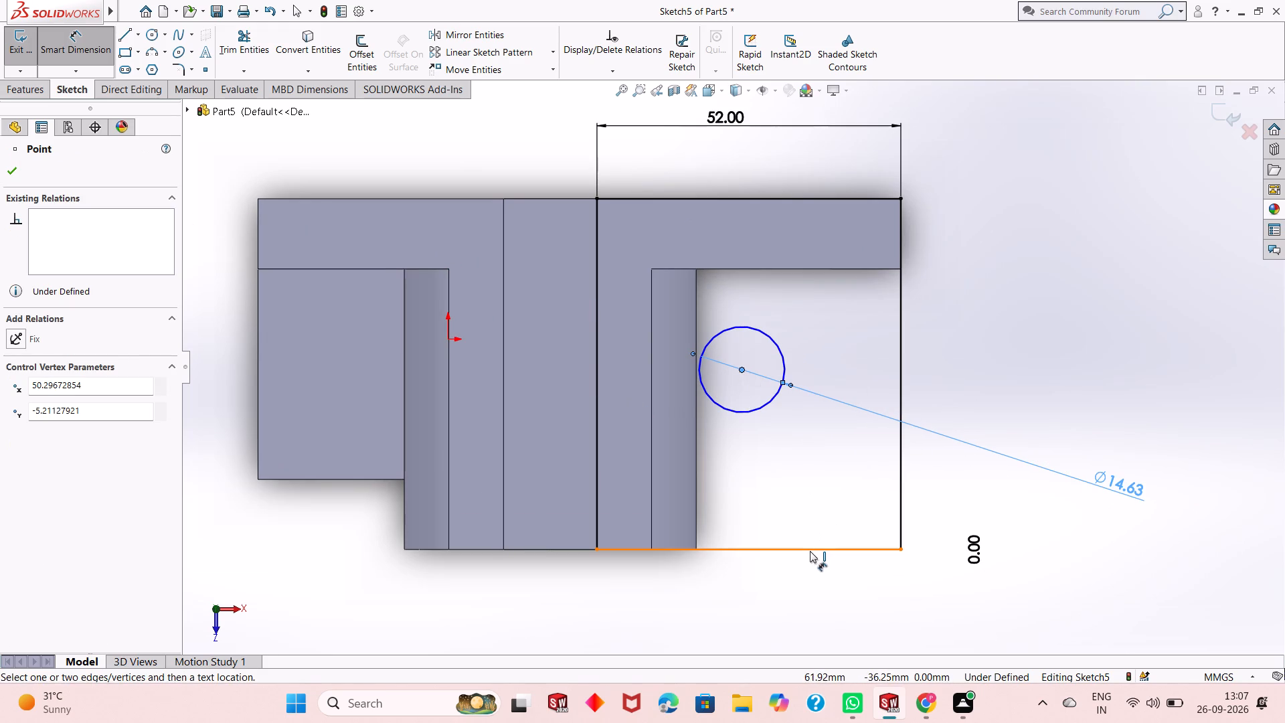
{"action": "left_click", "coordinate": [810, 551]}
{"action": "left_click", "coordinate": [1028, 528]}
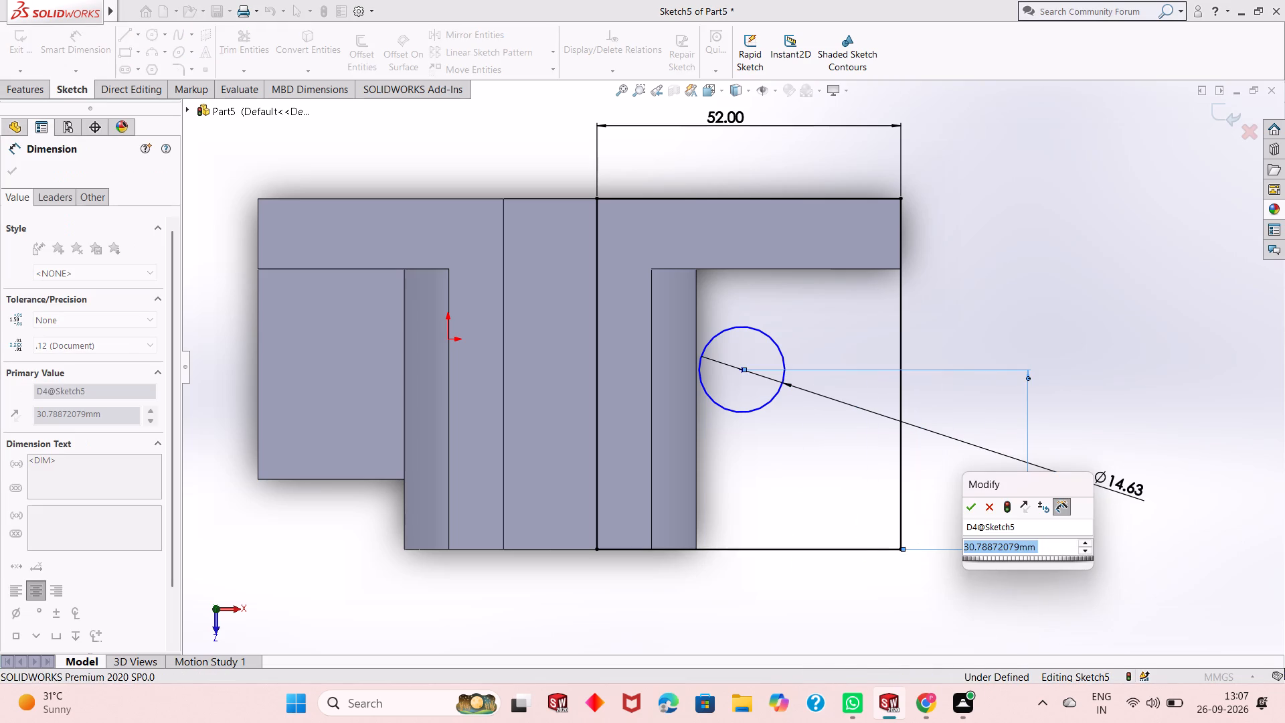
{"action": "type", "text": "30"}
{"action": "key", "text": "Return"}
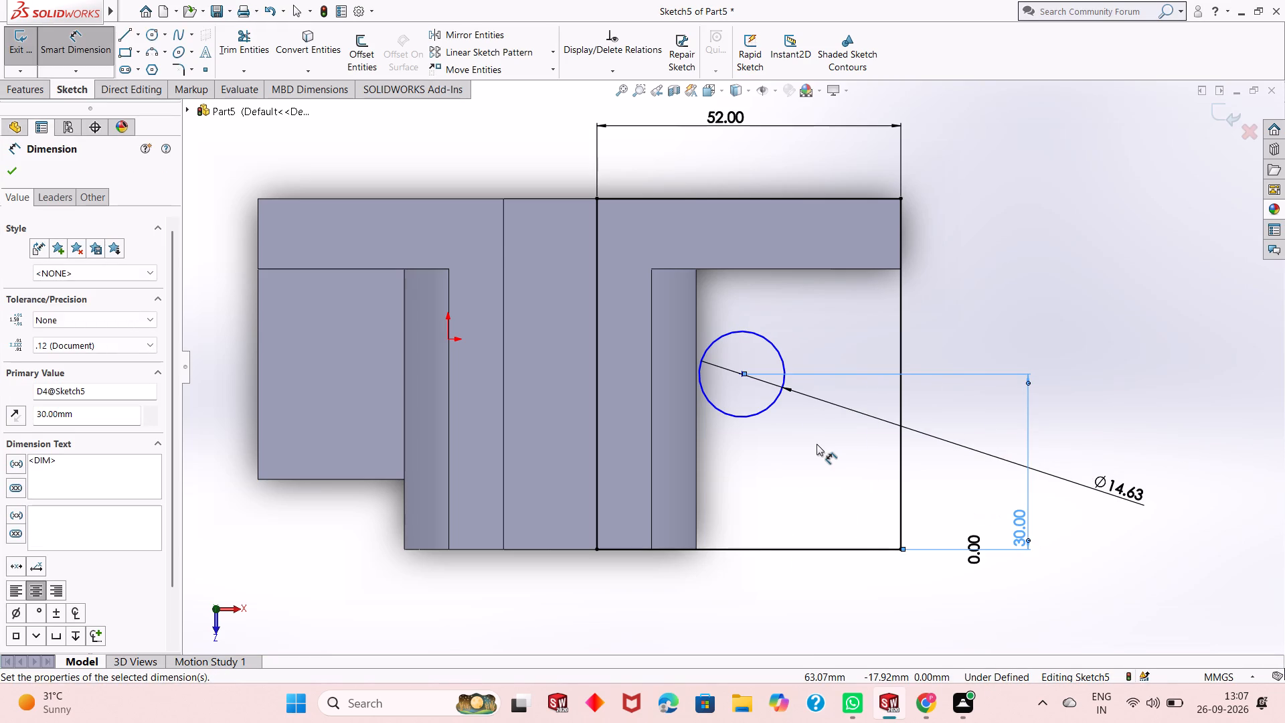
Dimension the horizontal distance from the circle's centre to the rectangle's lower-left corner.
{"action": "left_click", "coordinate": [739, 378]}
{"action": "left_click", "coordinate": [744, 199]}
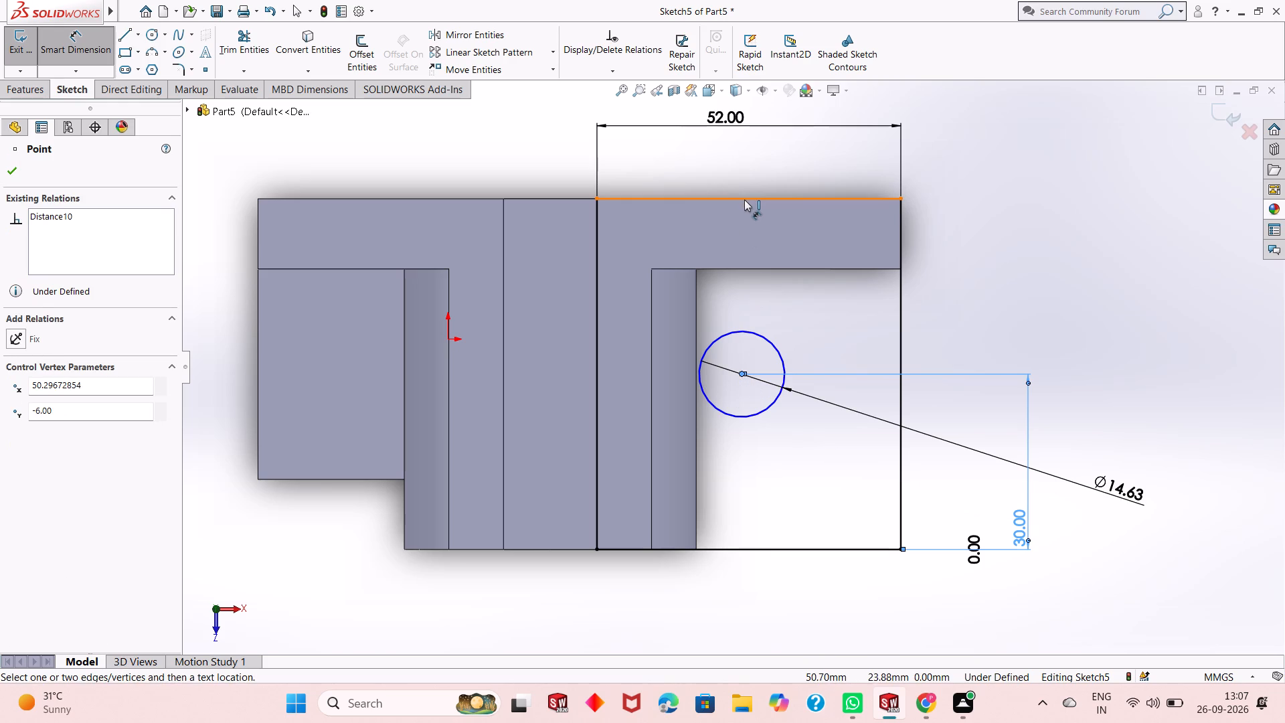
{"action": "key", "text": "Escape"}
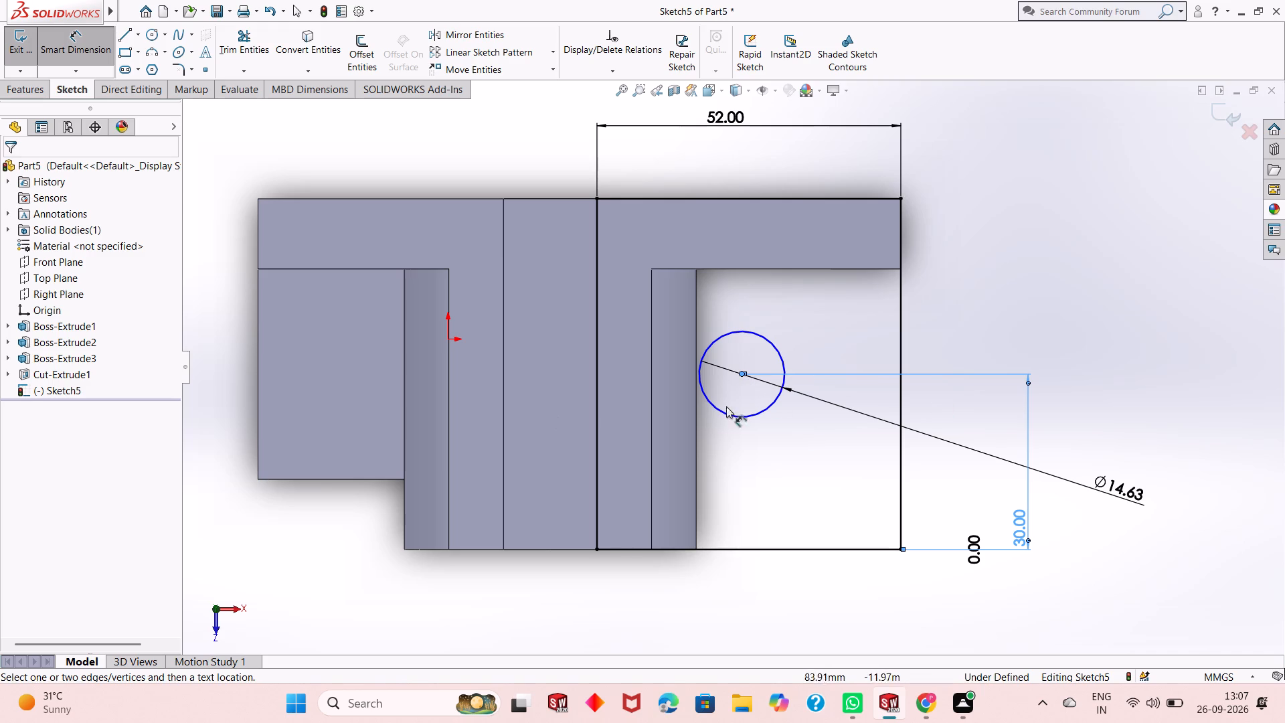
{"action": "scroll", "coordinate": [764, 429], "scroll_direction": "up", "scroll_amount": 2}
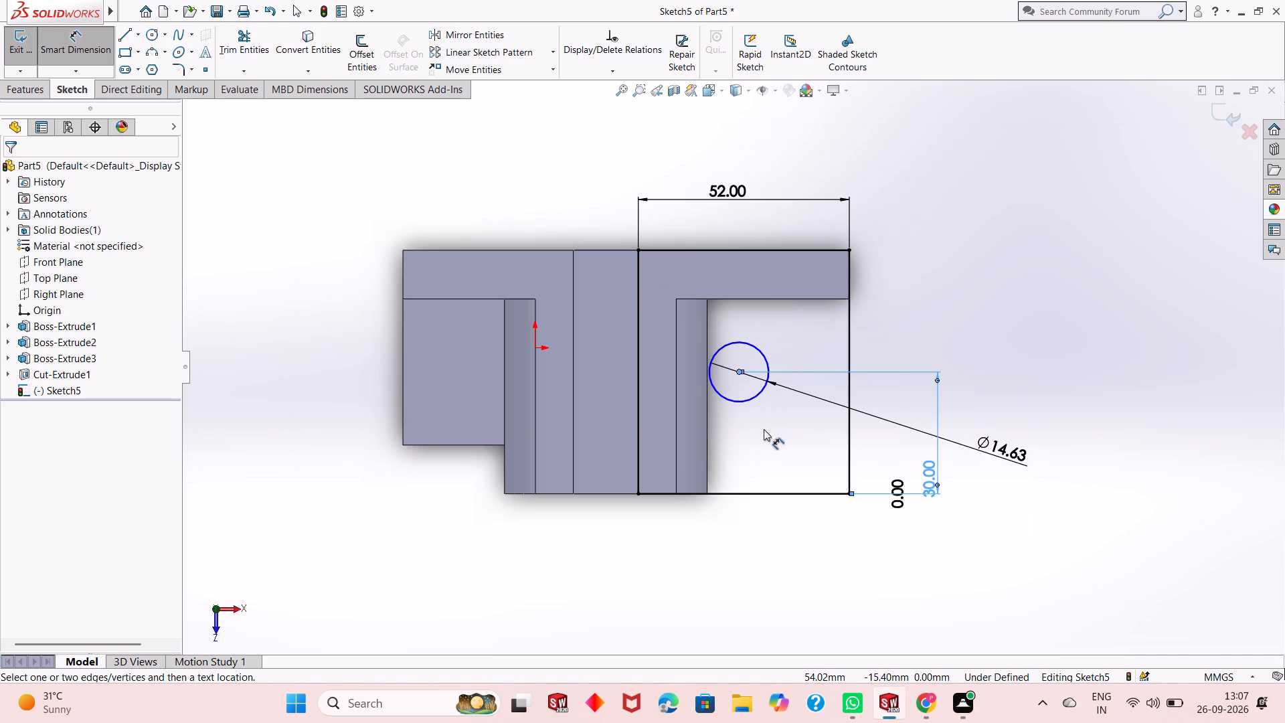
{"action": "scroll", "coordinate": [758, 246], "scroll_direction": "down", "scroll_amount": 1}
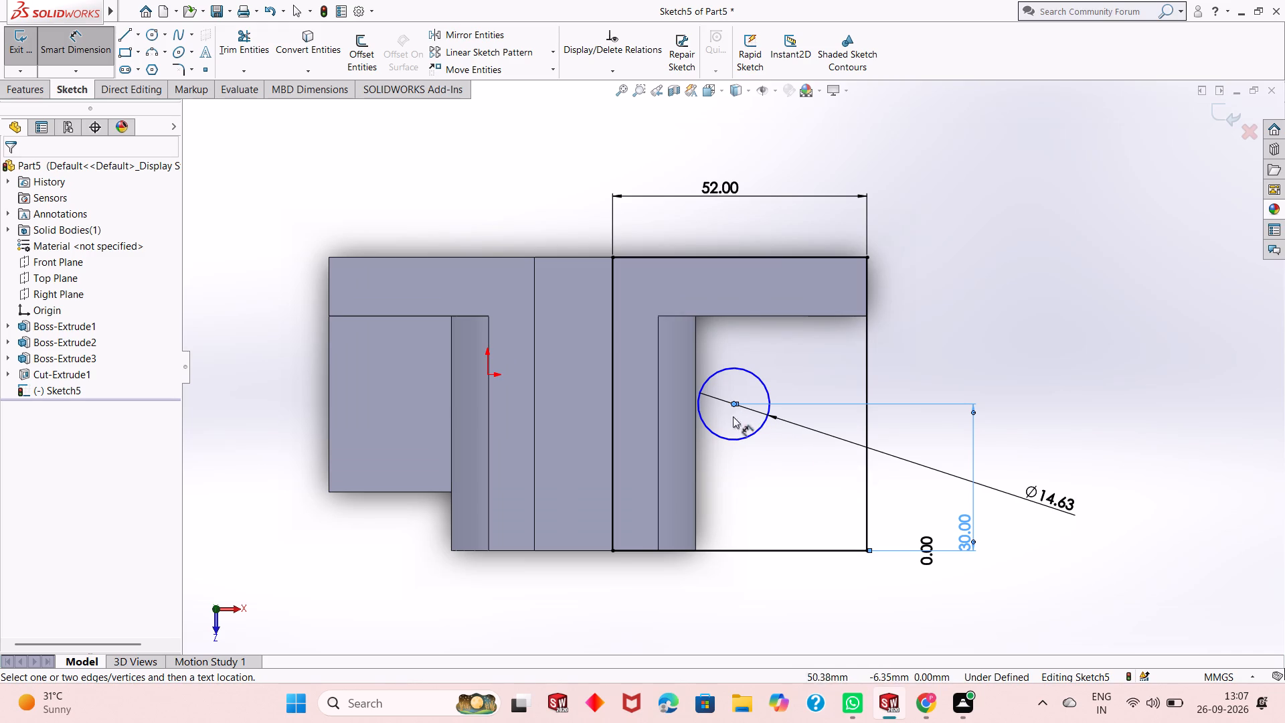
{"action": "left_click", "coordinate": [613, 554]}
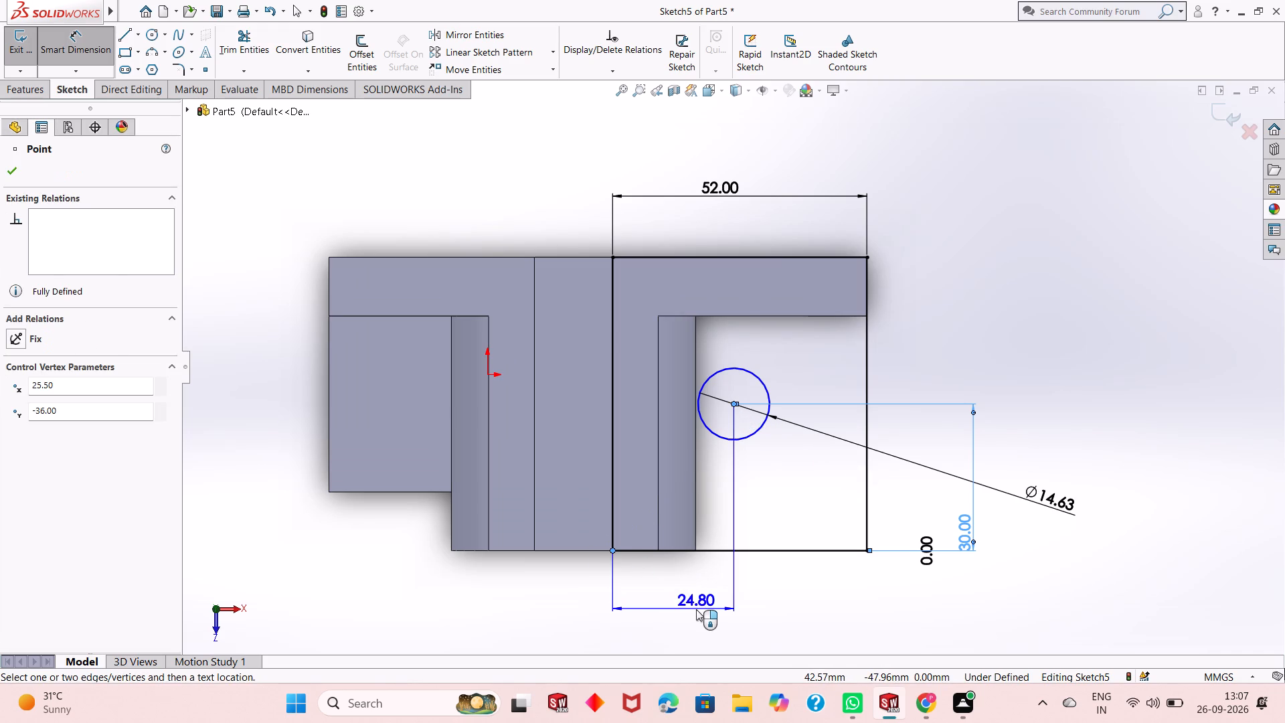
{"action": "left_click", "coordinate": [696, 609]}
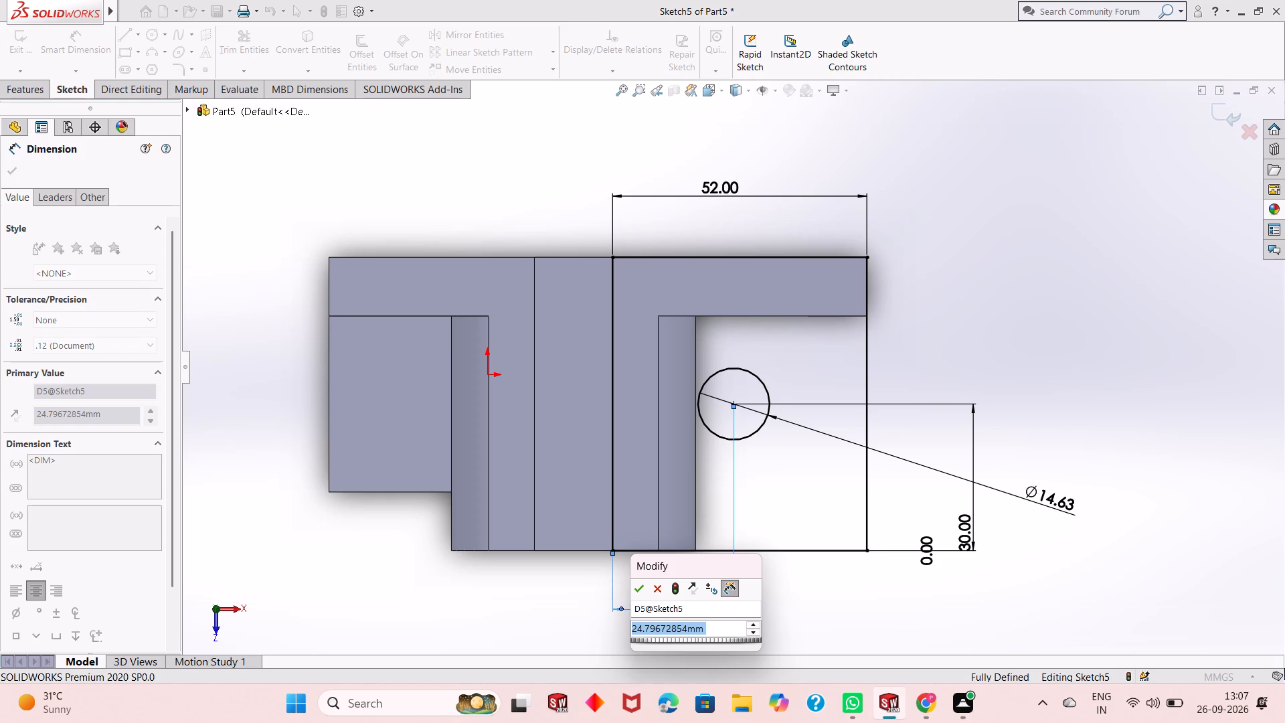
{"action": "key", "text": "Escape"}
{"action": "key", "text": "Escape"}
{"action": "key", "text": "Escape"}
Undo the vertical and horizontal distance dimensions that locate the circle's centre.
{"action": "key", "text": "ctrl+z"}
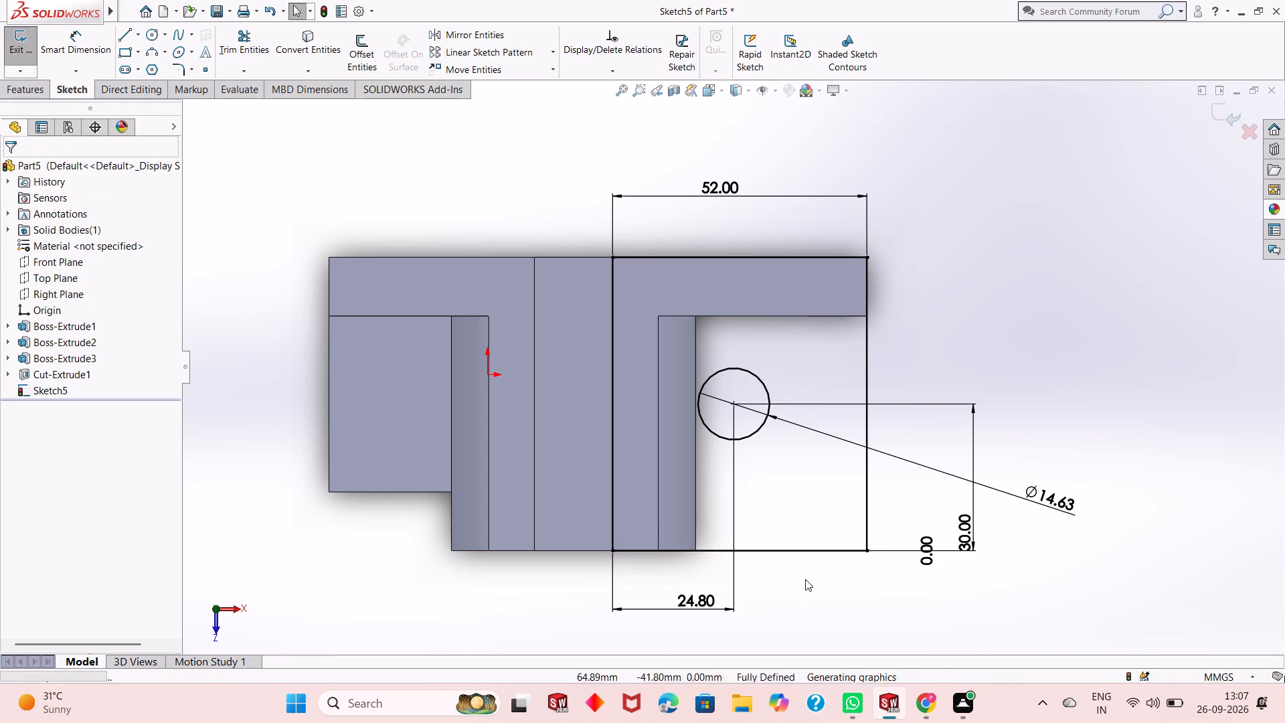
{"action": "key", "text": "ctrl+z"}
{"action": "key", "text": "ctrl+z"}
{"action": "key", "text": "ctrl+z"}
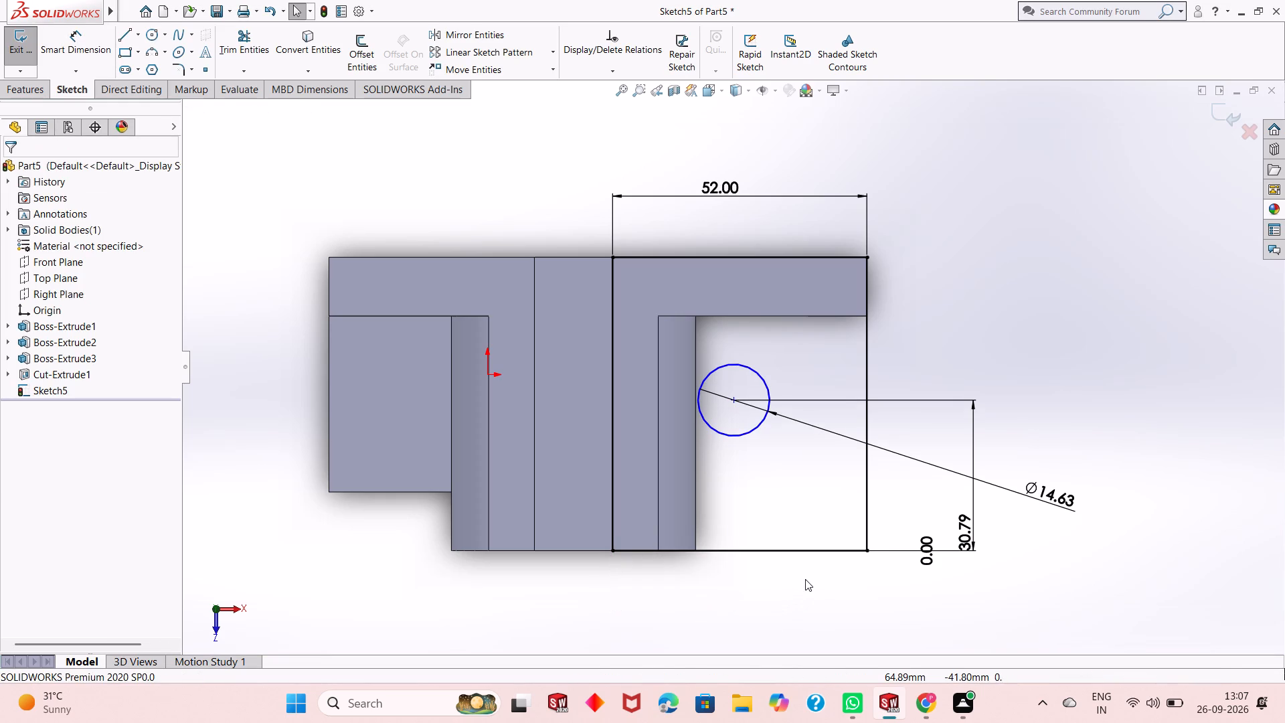
Set the diameter of the circle inside the rectangle to 12 mm.
{"action": "double_click", "coordinate": [1041, 503]}
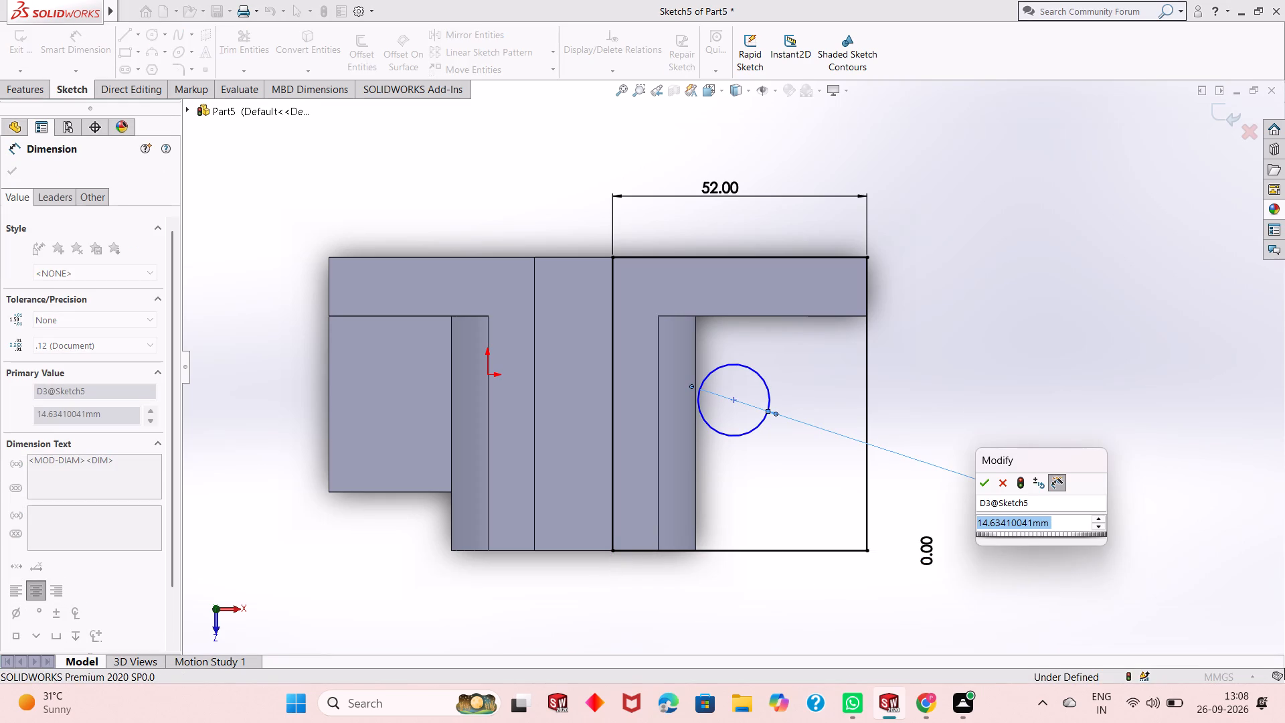
{"action": "type", "text": "12"}
{"action": "key", "text": "Return"}
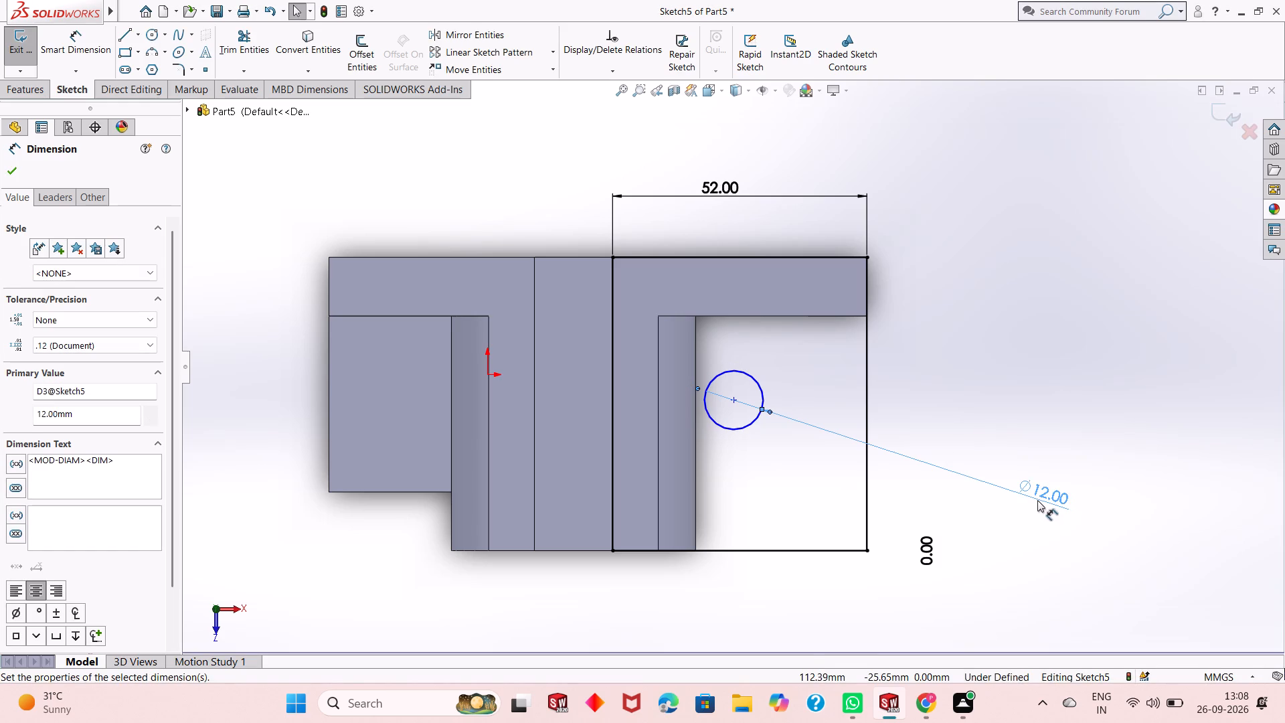
{"action": "key", "text": "Escape"}
Dimension the circle's centre 20 mm horizontally from the rectangle's right edge.
{"action": "left_click", "coordinate": [72, 53]}
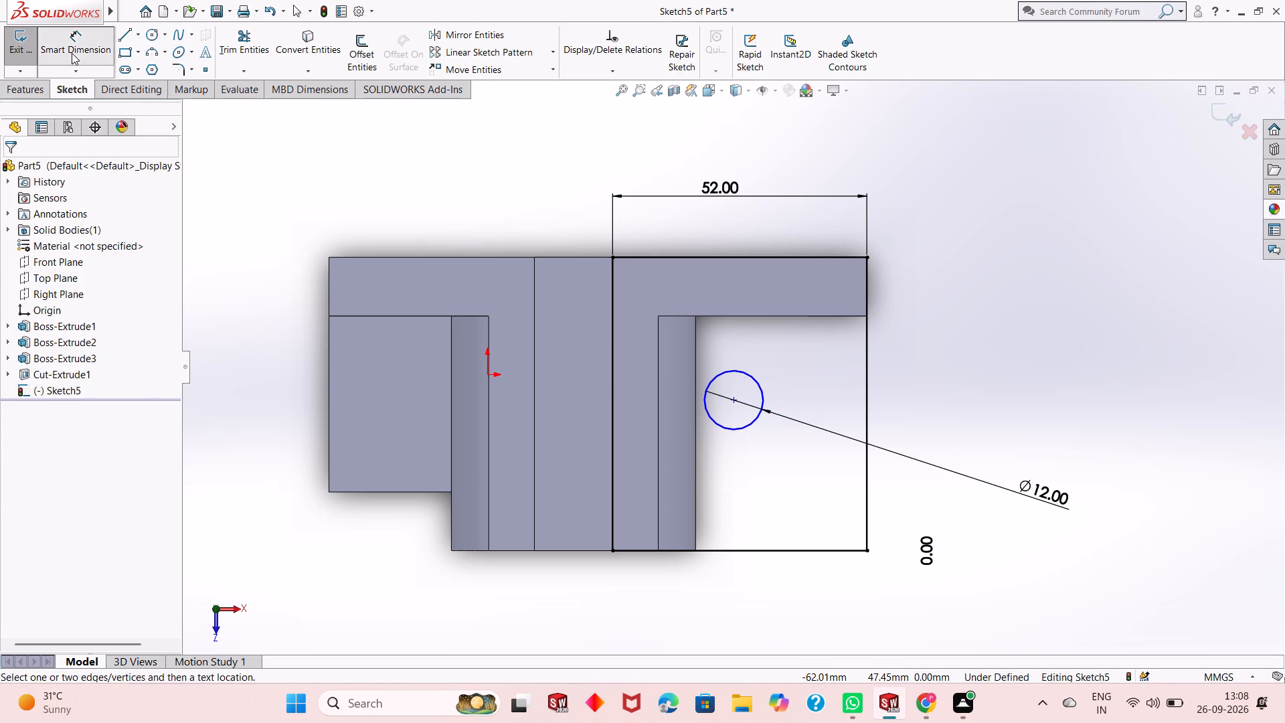
{"action": "left_click", "coordinate": [730, 400]}
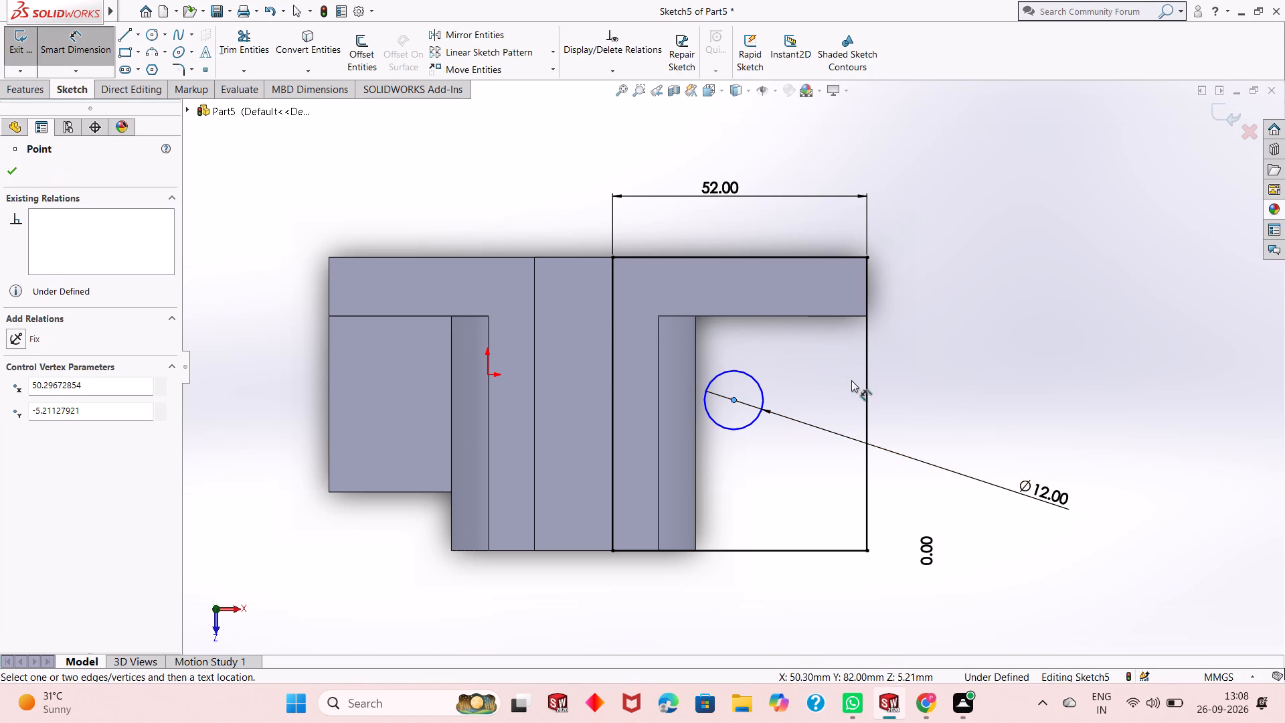
{"action": "left_click", "coordinate": [866, 392]}
{"action": "left_click", "coordinate": [875, 163]}
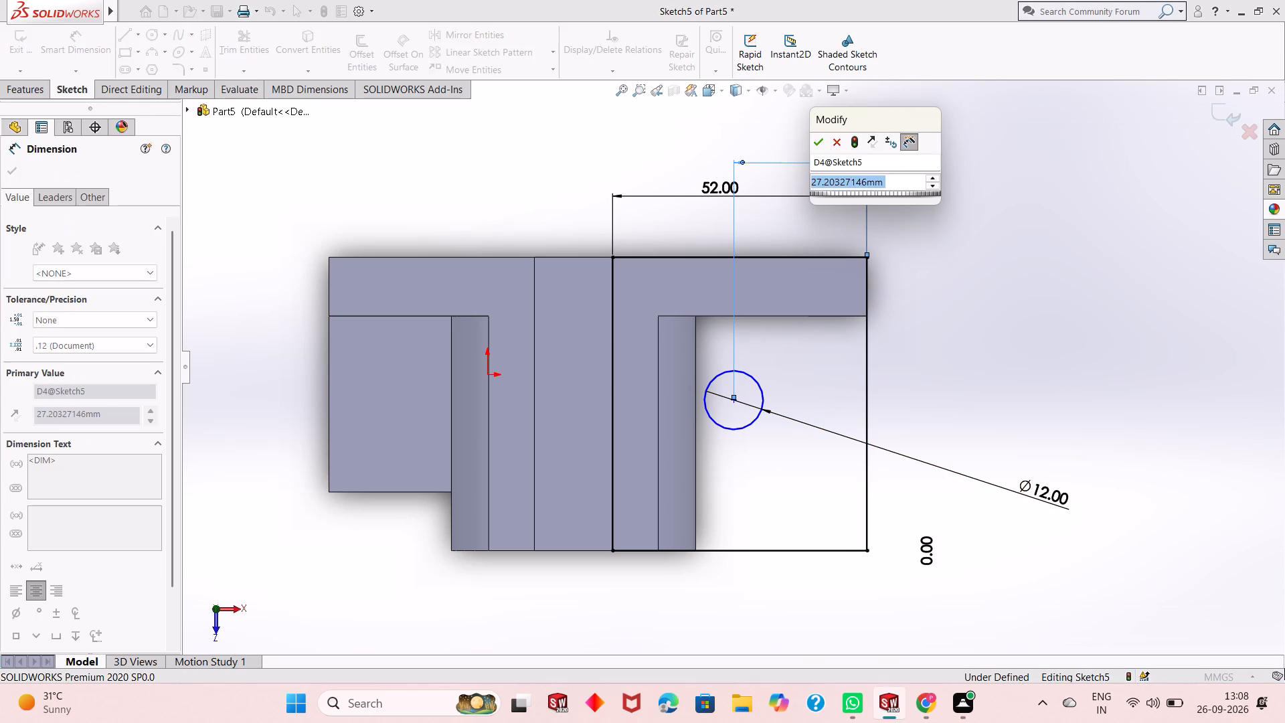
{"action": "type", "text": "20"}
{"action": "key", "text": "Return"}
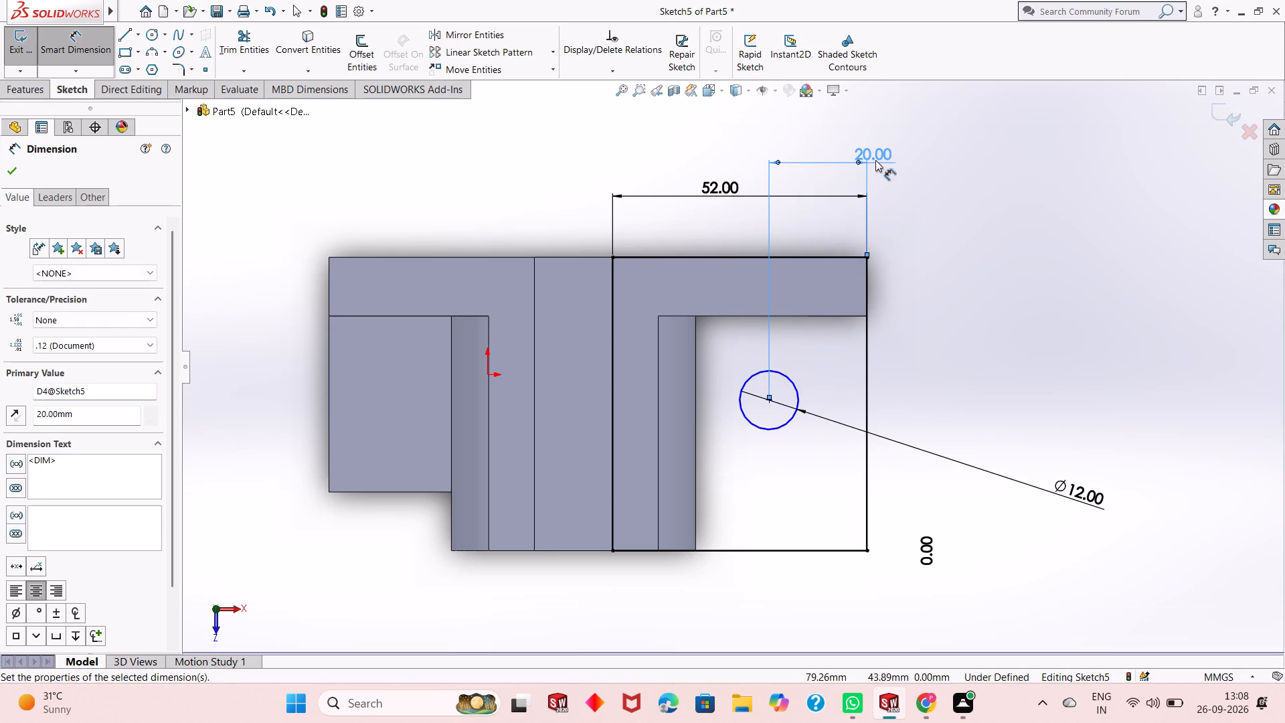
Dimension the circle's centre 24 mm vertically from the rectangle's lower edge.
{"action": "left_click", "coordinate": [769, 402]}
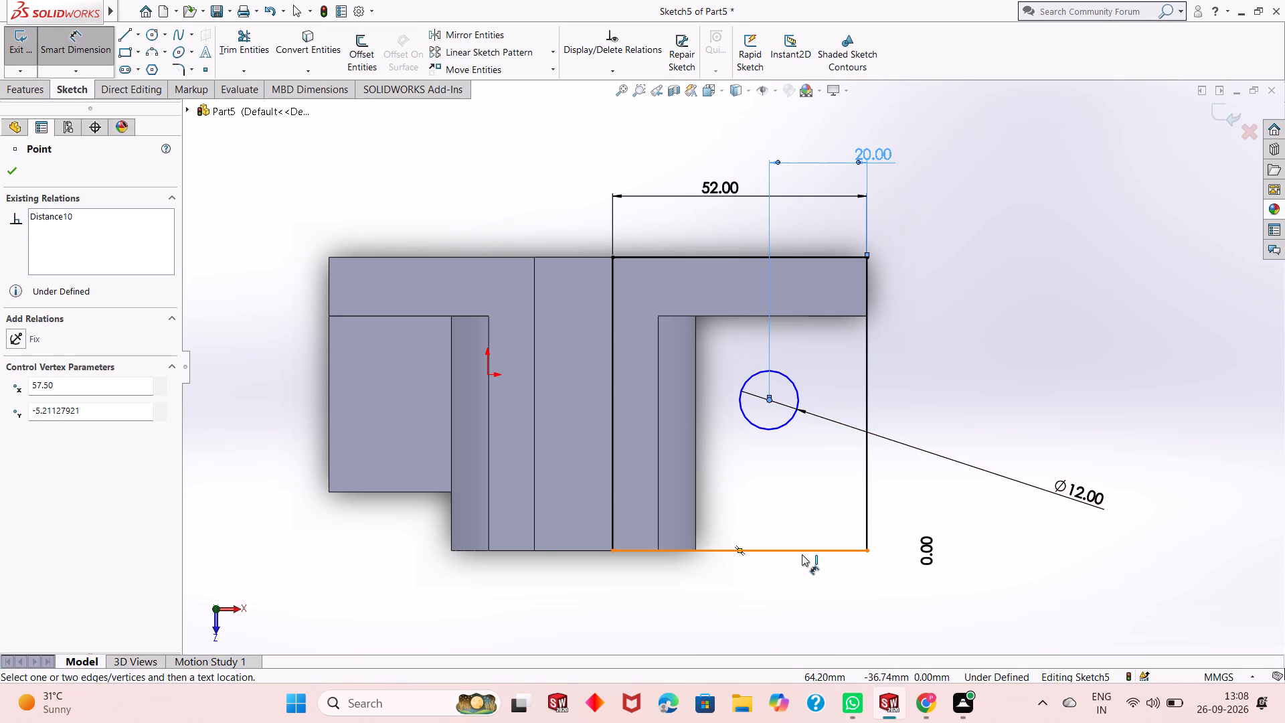
{"action": "left_click", "coordinate": [802, 554]}
{"action": "left_click", "coordinate": [1032, 552]}
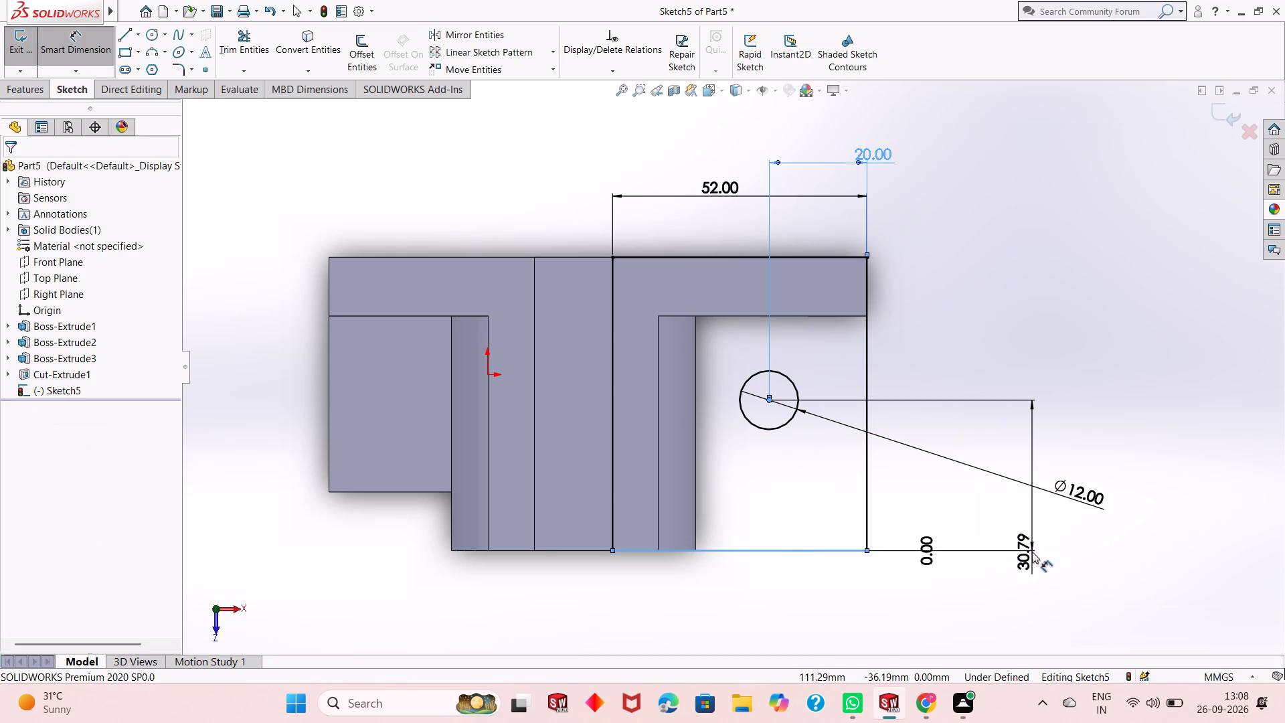
{"action": "type", "text": "24"}
{"action": "key", "text": "Return"}
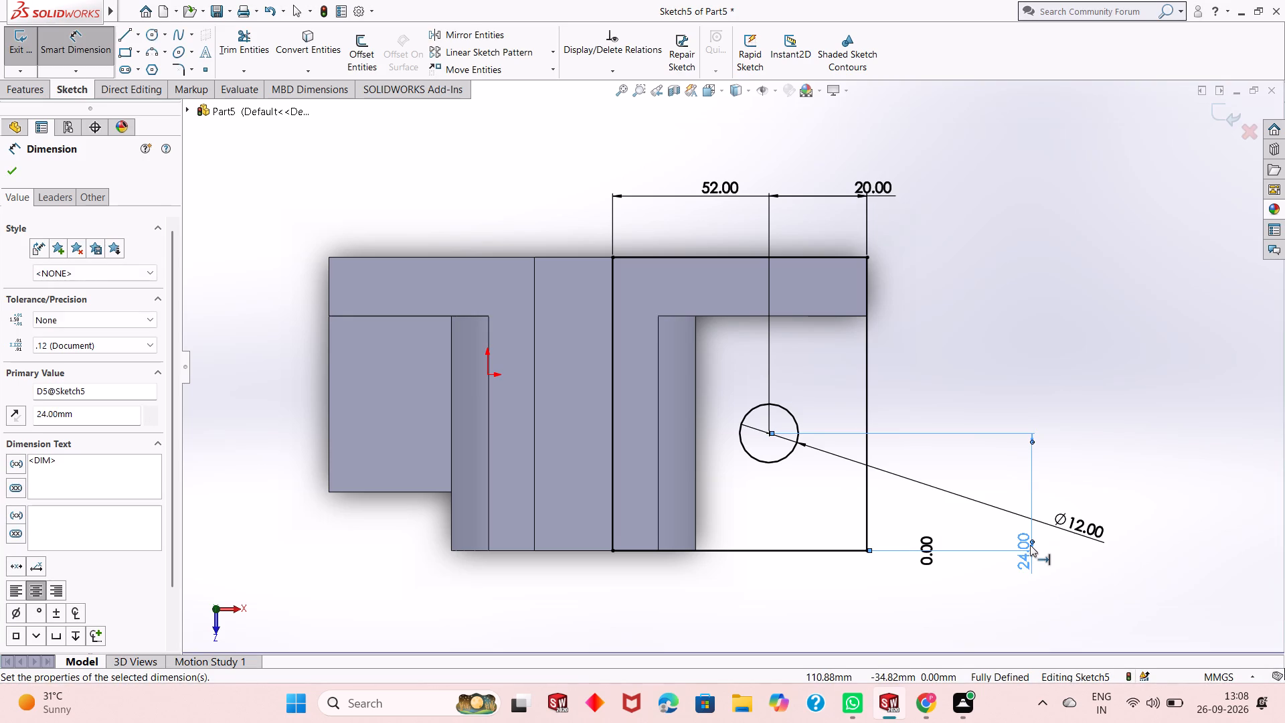
{"action": "right_click", "coordinate": [976, 378]}
{"action": "left_click", "coordinate": [1016, 422]}
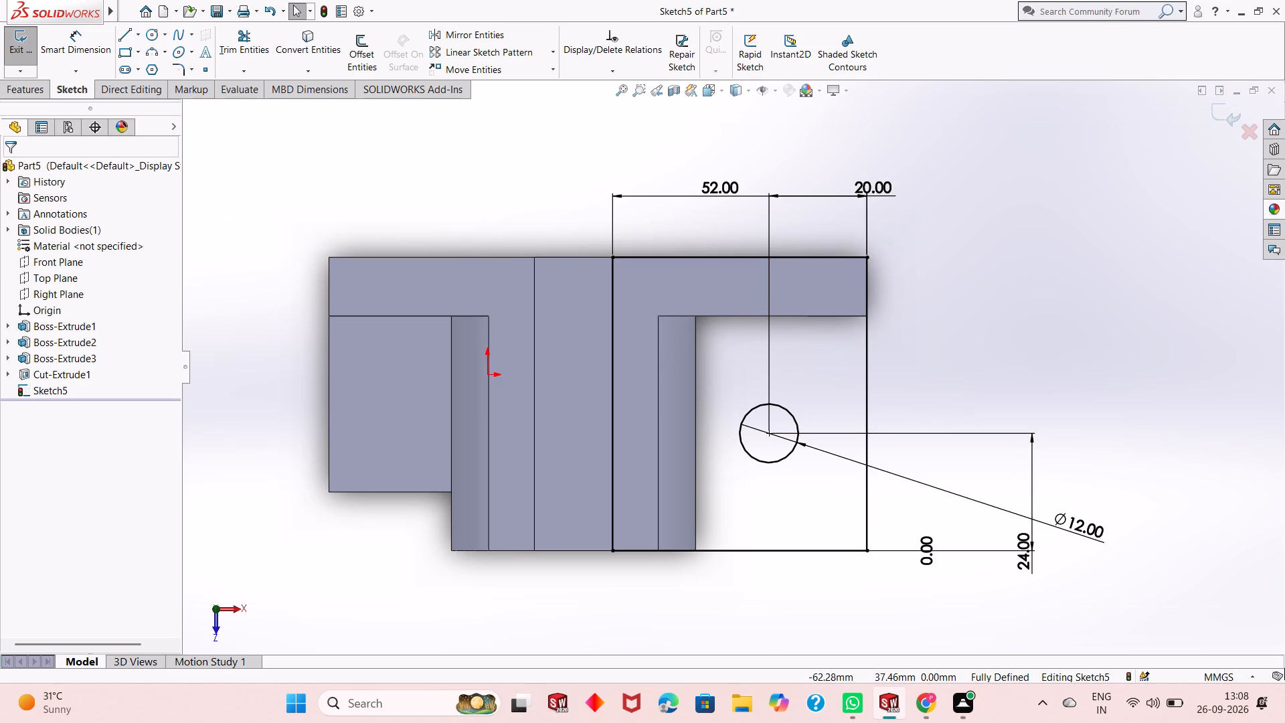
Extrude the rectangle with its circular hole as a 12 mm blind boss in the reversed, downward direction, merged with the body.
{"action": "left_click", "coordinate": [34, 94]}
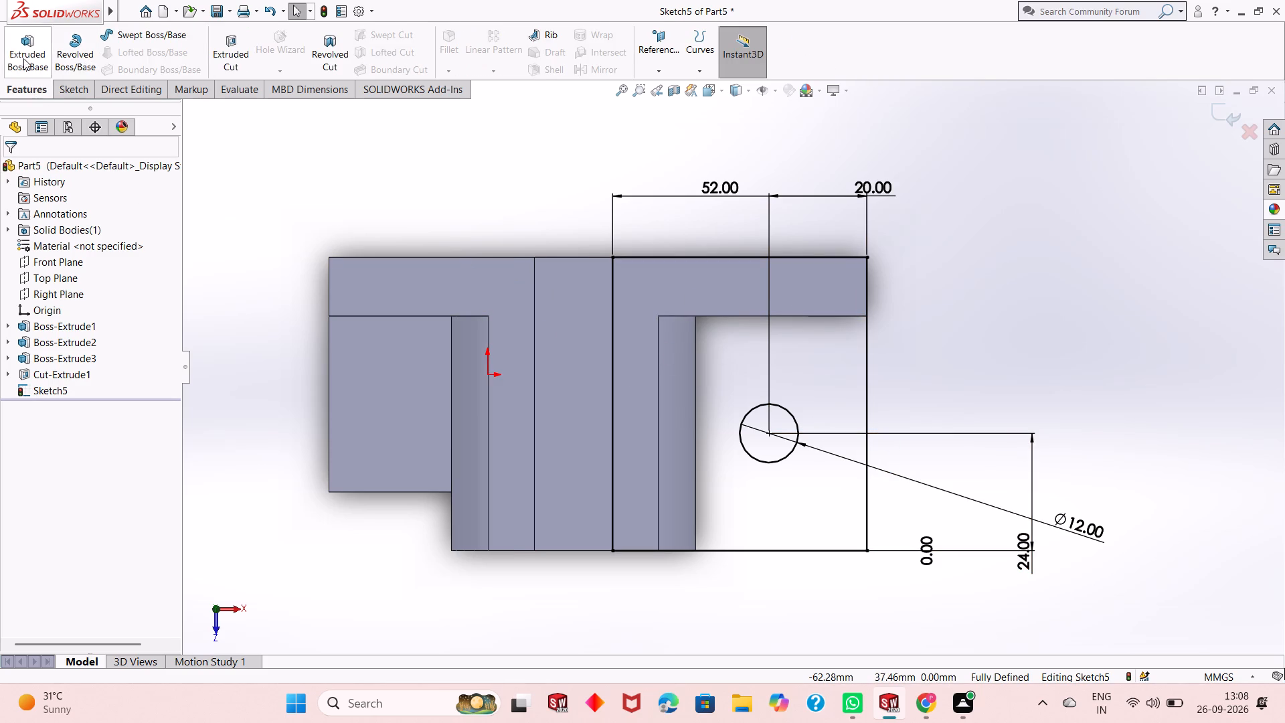
{"action": "left_click", "coordinate": [20, 60]}
{"action": "middle_click_drag", "start_coordinate": [624, 522], "coordinate": [631, 434]}
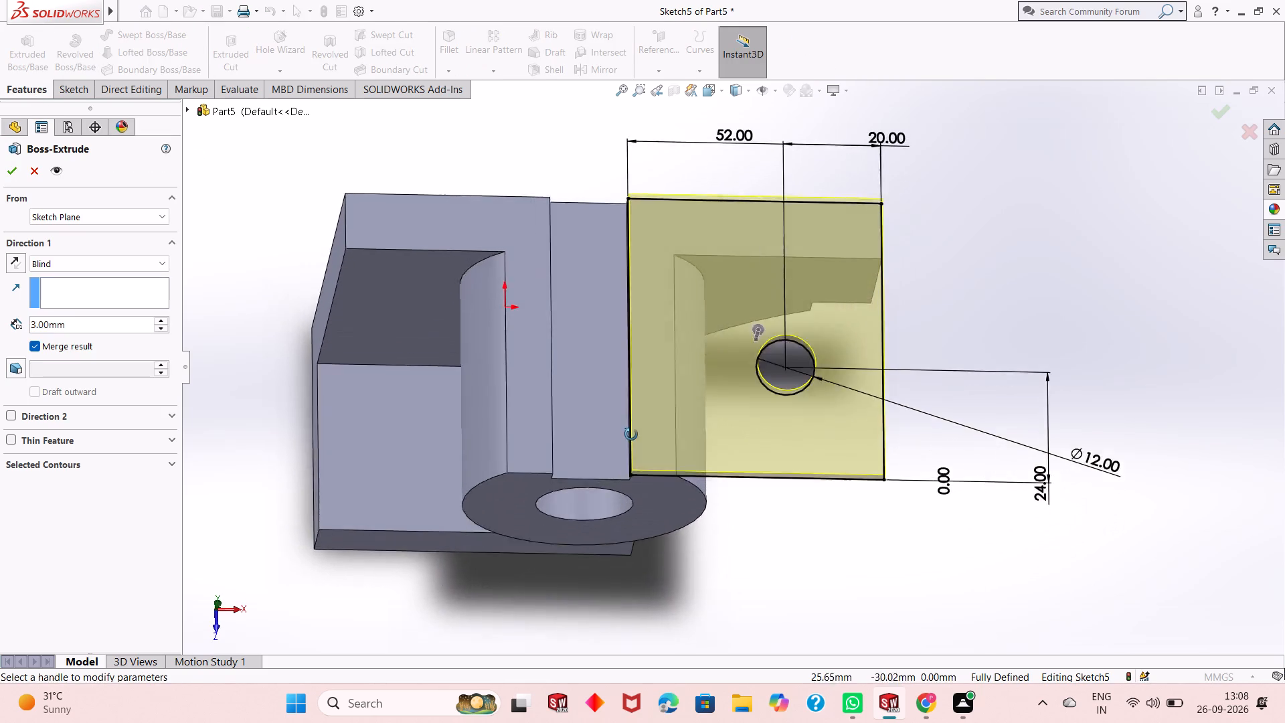
{"action": "middle_click_drag", "start_coordinate": [631, 434], "coordinate": [628, 378]}
{"action": "scroll", "coordinate": [628, 376], "scroll_direction": "up", "scroll_amount": 1}
{"action": "scroll", "coordinate": [821, 242], "scroll_direction": "down", "scroll_amount": 1}
{"action": "scroll", "coordinate": [778, 372], "scroll_direction": "up", "scroll_amount": 2}
{"action": "middle_click_drag", "start_coordinate": [769, 438], "coordinate": [764, 381]}
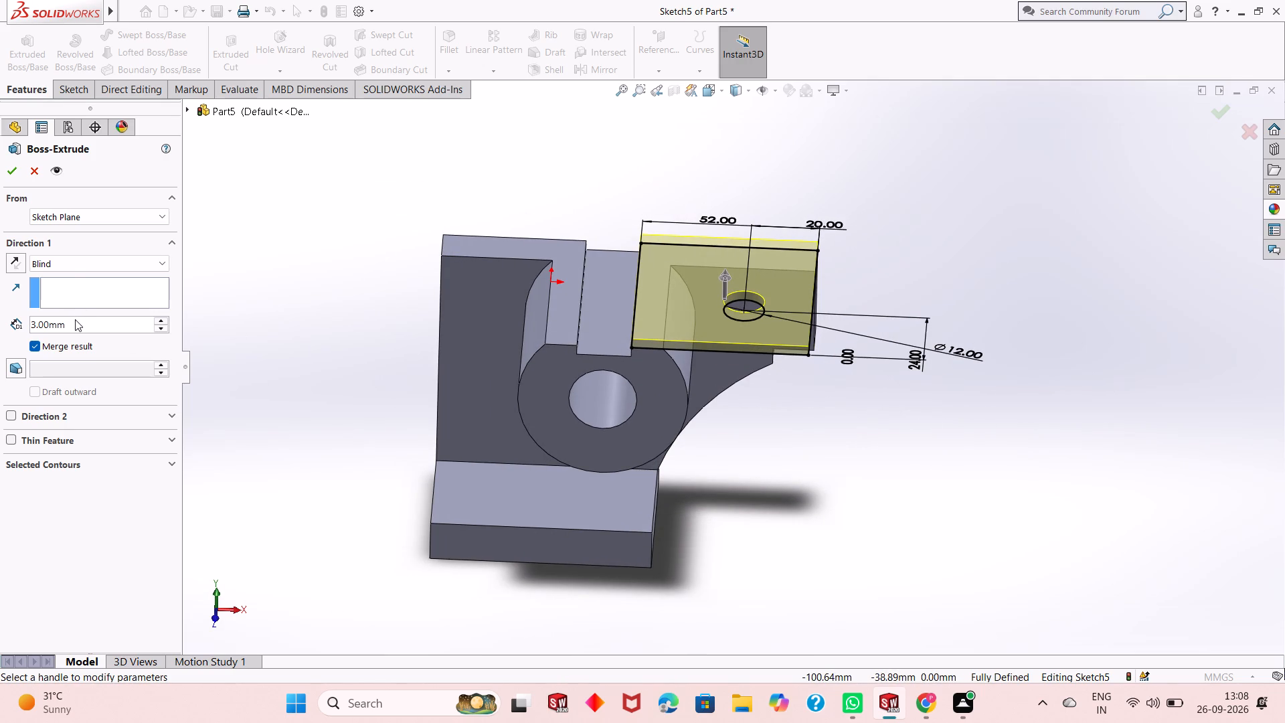
{"action": "double_click", "coordinate": [75, 321]}
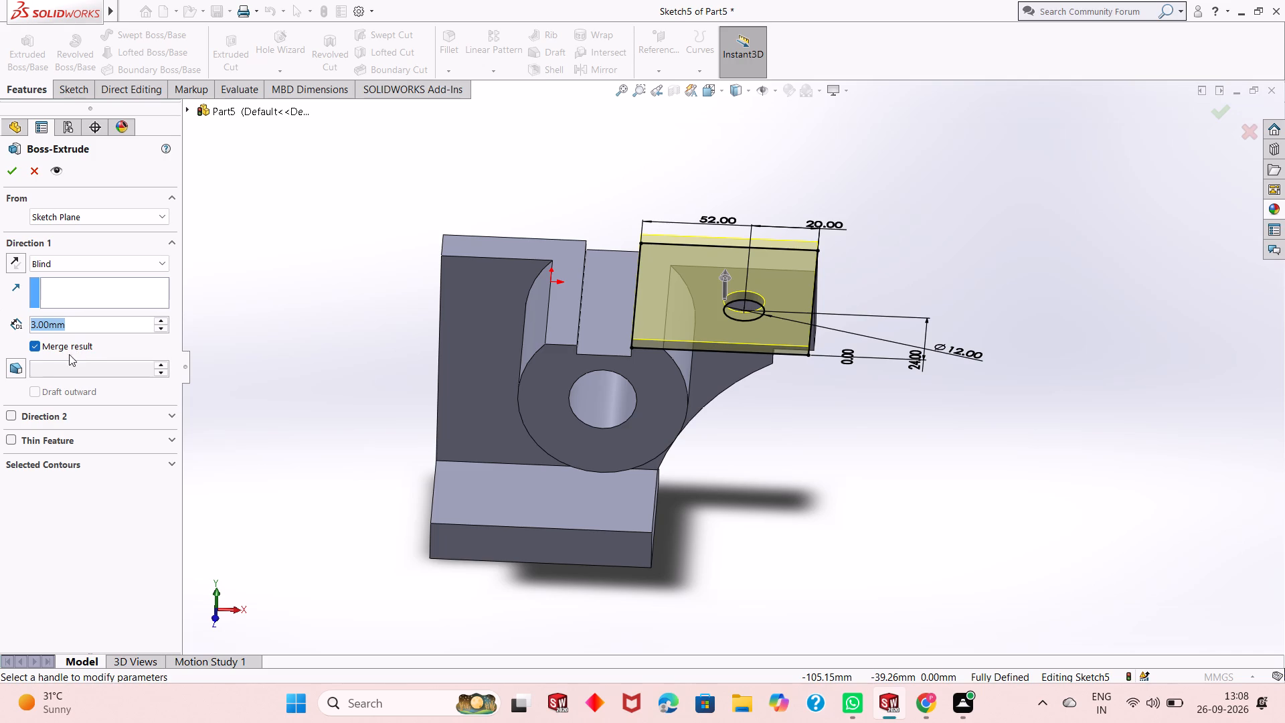
{"action": "left_click", "coordinate": [17, 266]}
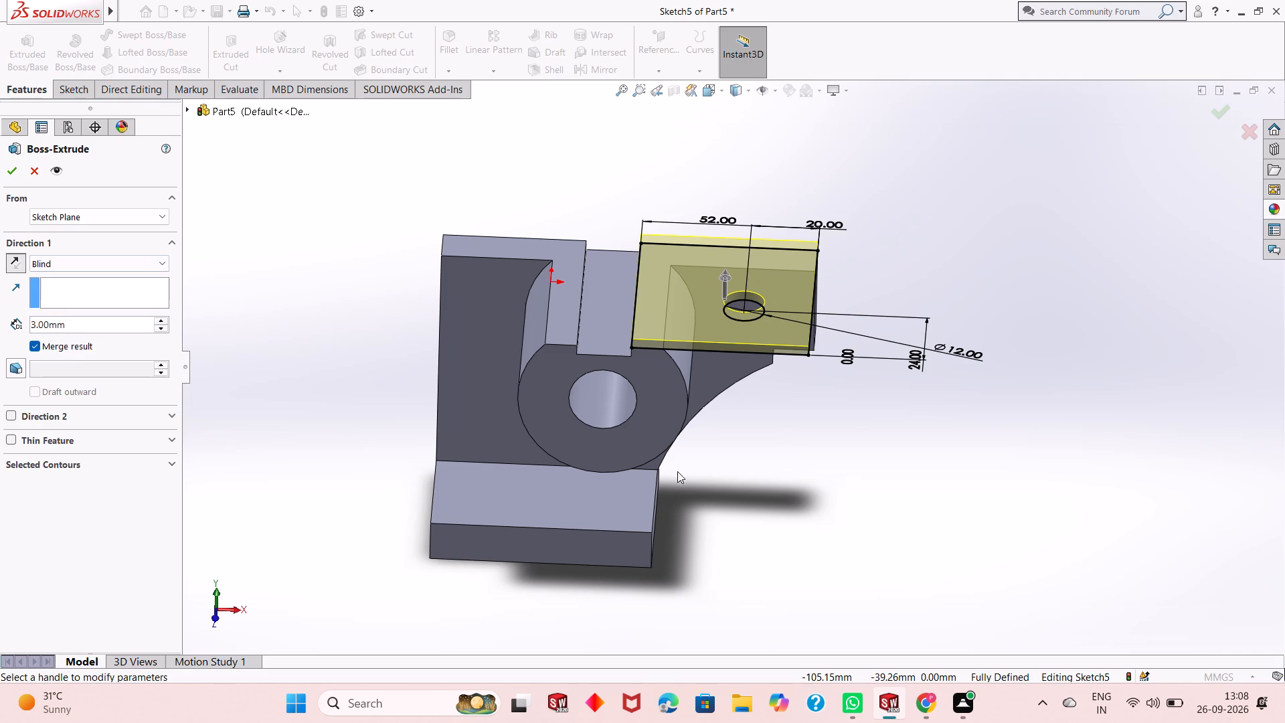
{"action": "middle_click_drag", "start_coordinate": [720, 469], "coordinate": [705, 325]}
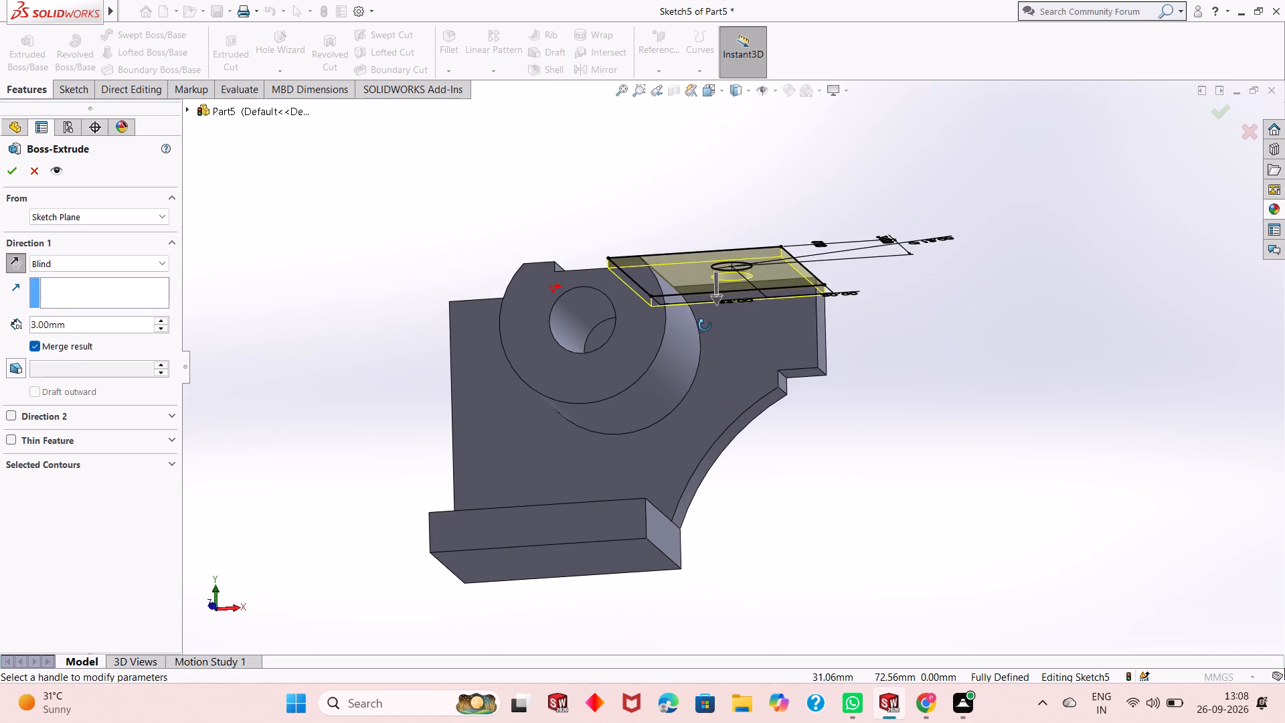
{"action": "middle_click_drag", "start_coordinate": [705, 325], "coordinate": [689, 374]}
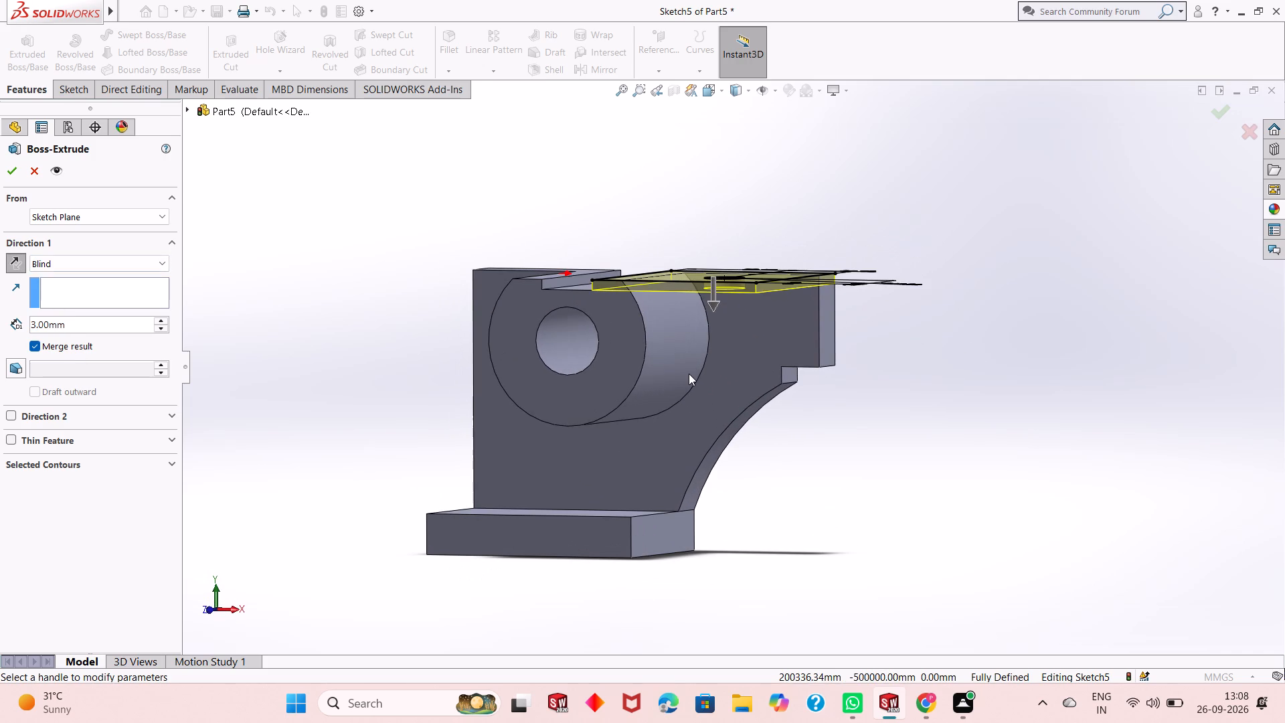
{"action": "double_click", "coordinate": [91, 326]}
{"action": "type", "text": "12"}
{"action": "key", "text": "Return"}
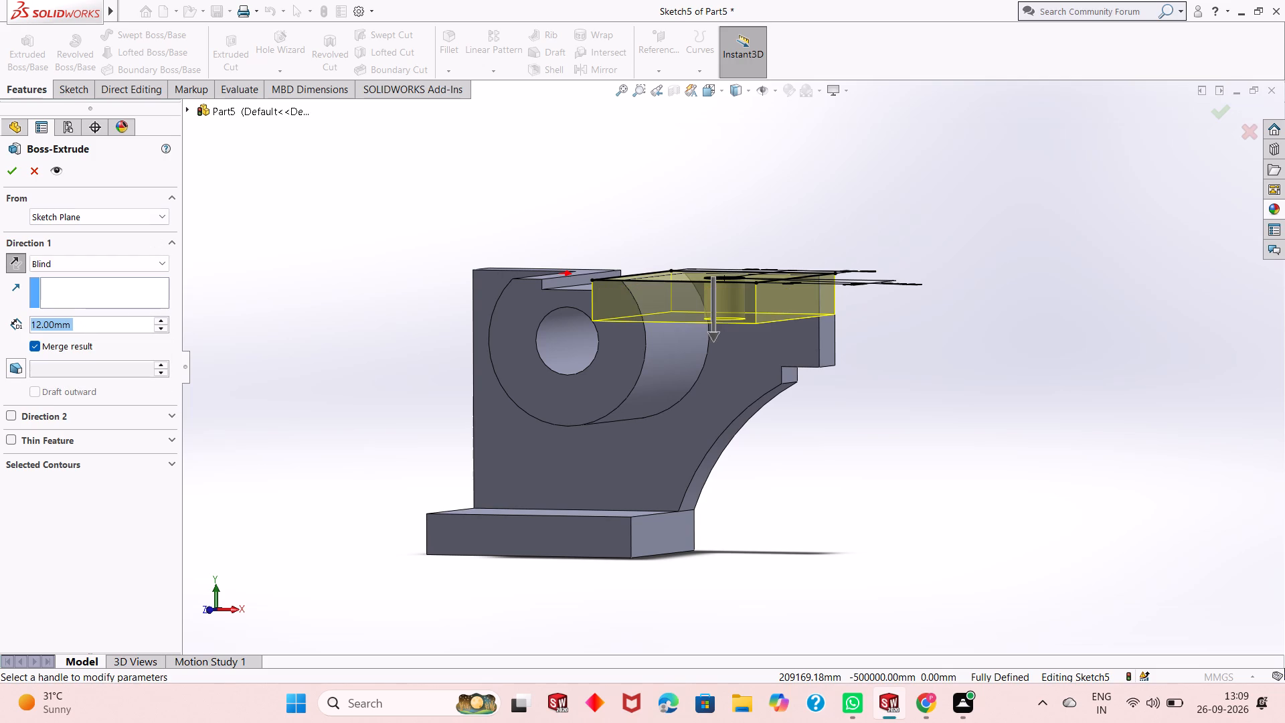
{"action": "left_click", "coordinate": [4, 176]}
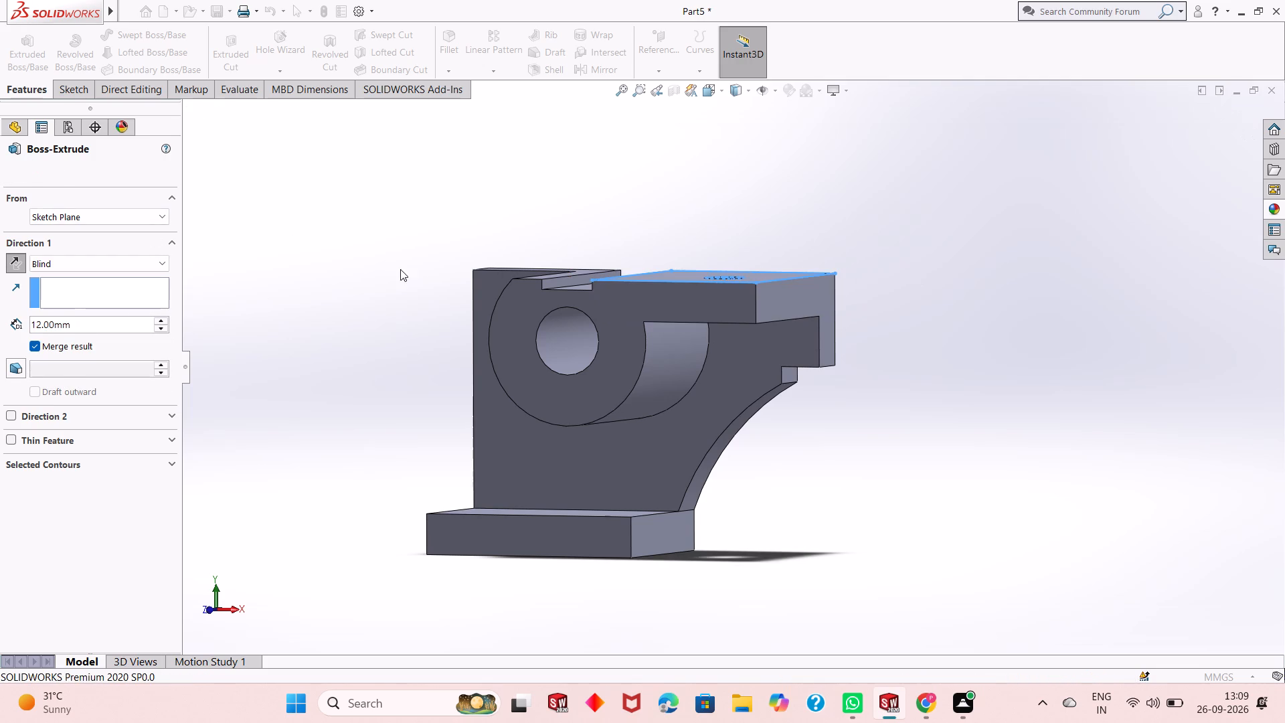
Fillet the vertical edge at the plate's front outer corner with a 30 mm symmetric radius.
{"action": "key", "text": "Escape"}
{"action": "middle_click_drag", "start_coordinate": [622, 358], "coordinate": [624, 425]}
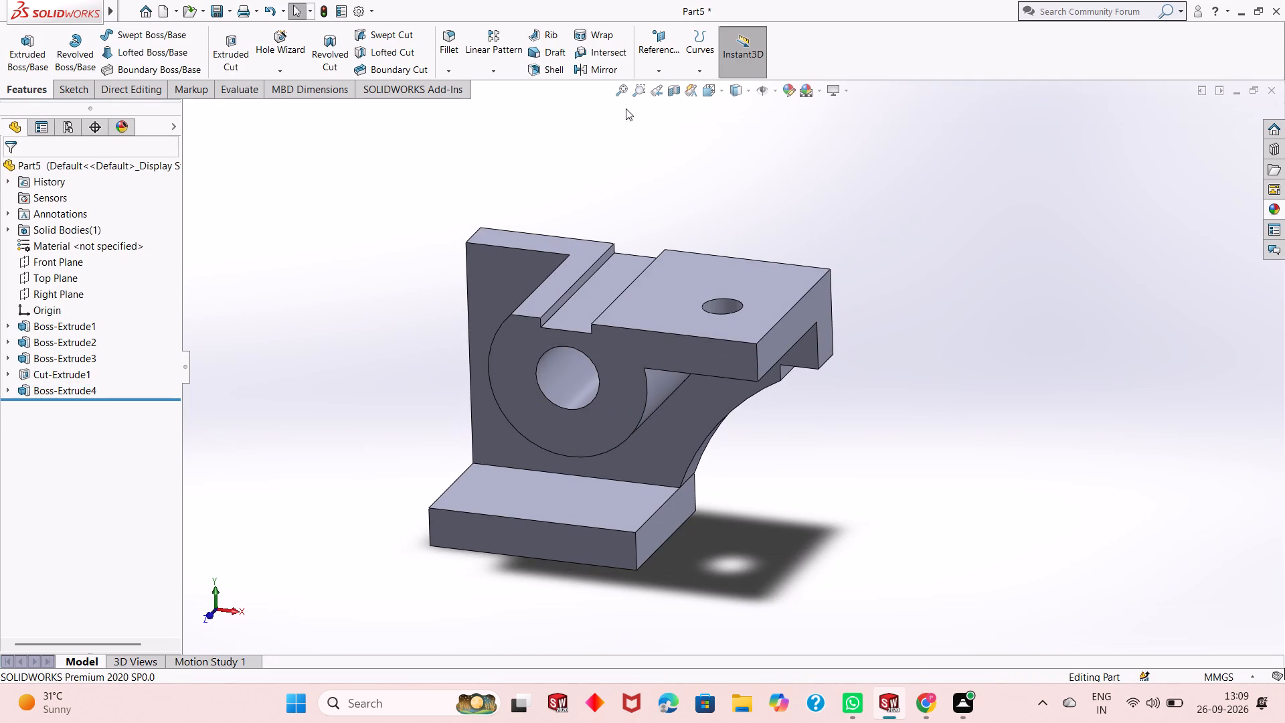
{"action": "middle_click_drag", "start_coordinate": [738, 284], "coordinate": [744, 271]}
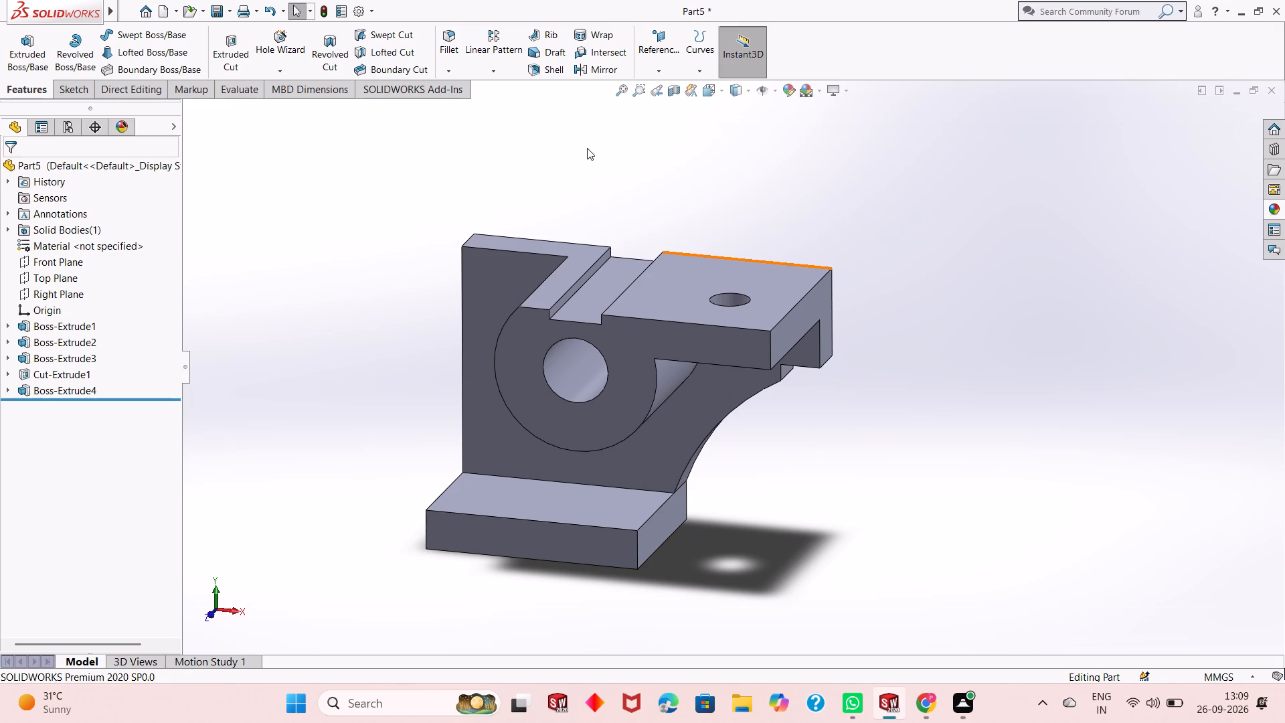
{"action": "left_click", "coordinate": [450, 43]}
{"action": "type", "text": "30"}
{"action": "key", "text": "Return"}
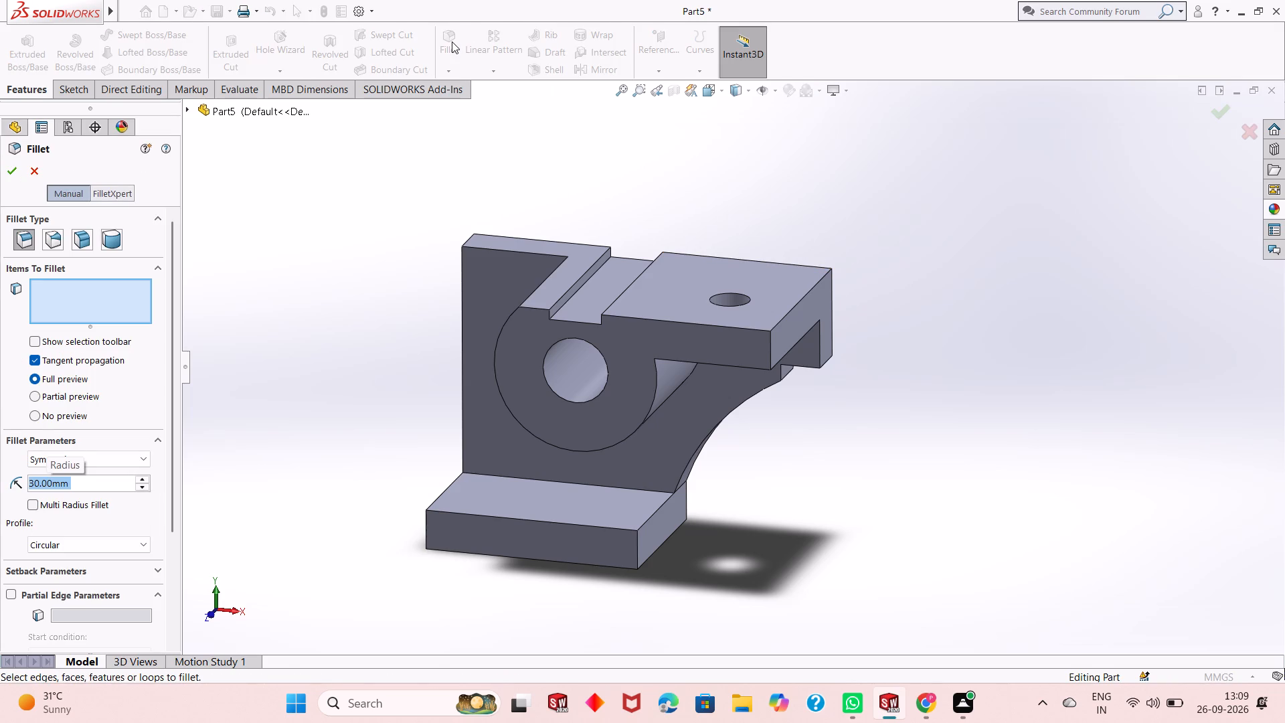
{"action": "left_click", "coordinate": [771, 345]}
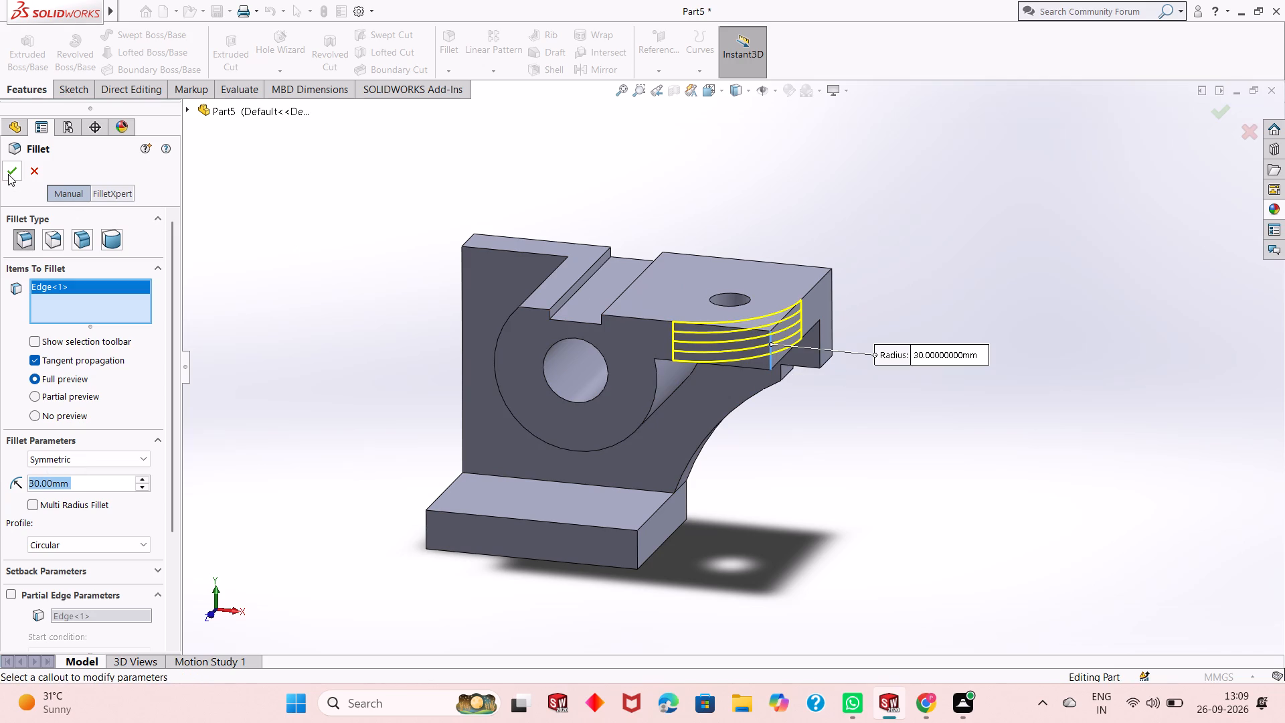
{"action": "left_click", "coordinate": [8, 174]}
{"action": "left_click", "coordinate": [871, 462]}
Examine the filleted plate, bored boss, arm and base from several angles.
{"action": "middle_click_drag", "start_coordinate": [735, 370], "coordinate": [760, 357]}
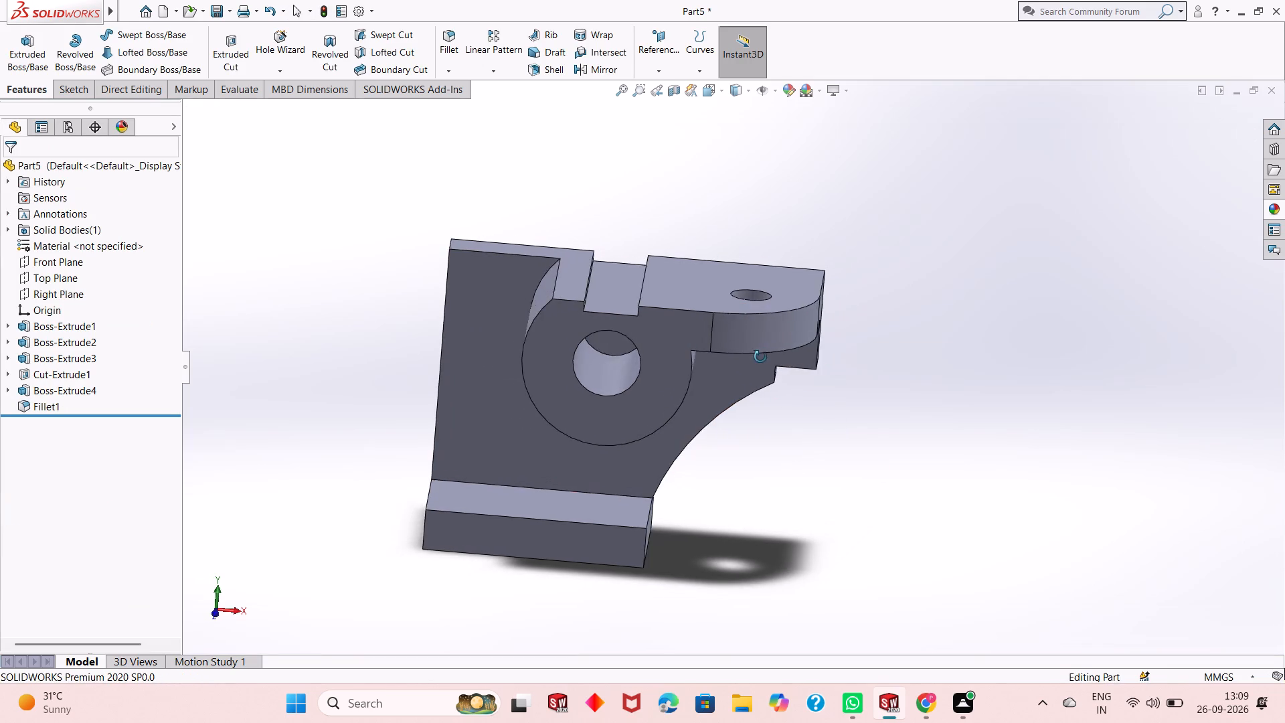
{"action": "middle_click_drag", "start_coordinate": [760, 357], "coordinate": [755, 425]}
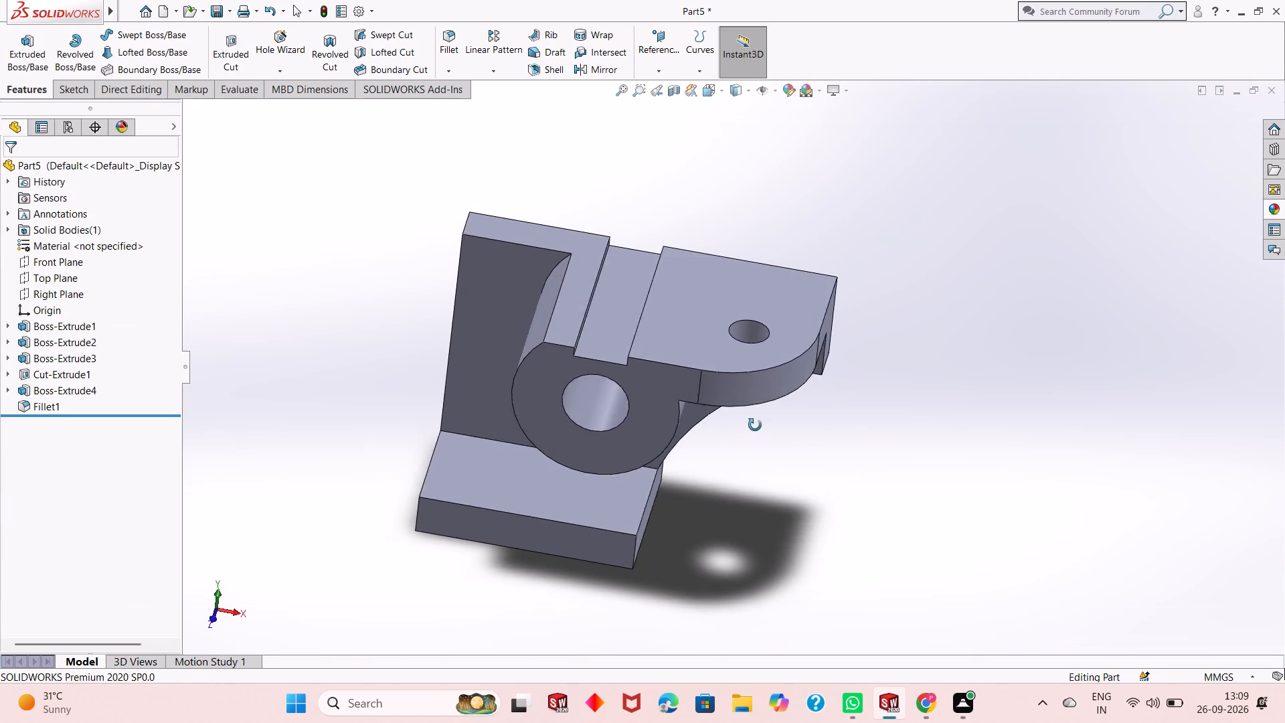
{"action": "middle_click_drag", "start_coordinate": [755, 425], "coordinate": [791, 446]}
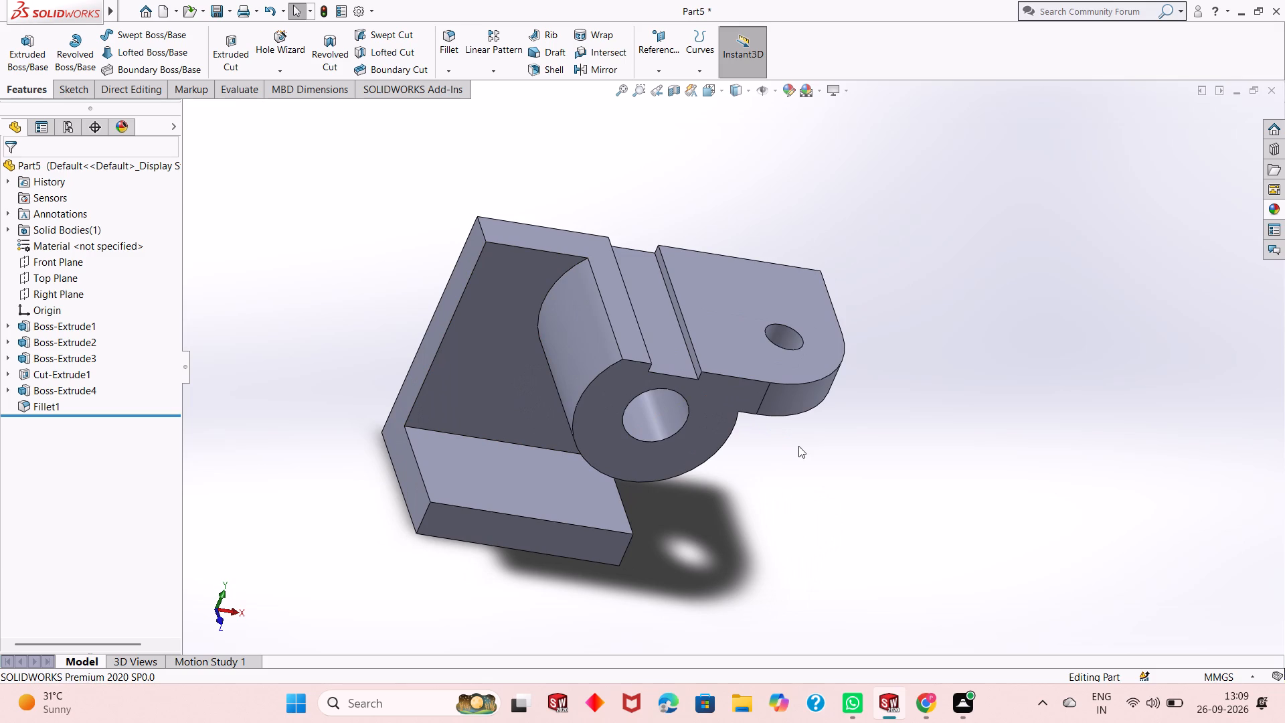
{"action": "middle_click_drag", "start_coordinate": [808, 504], "coordinate": [766, 511]}
{"action": "scroll", "coordinate": [719, 512], "scroll_direction": "up", "scroll_amount": 2}
{"action": "scroll", "coordinate": [490, 447], "scroll_direction": "down", "scroll_amount": 2}
{"action": "middle_click_drag", "start_coordinate": [656, 563], "coordinate": [696, 537]}
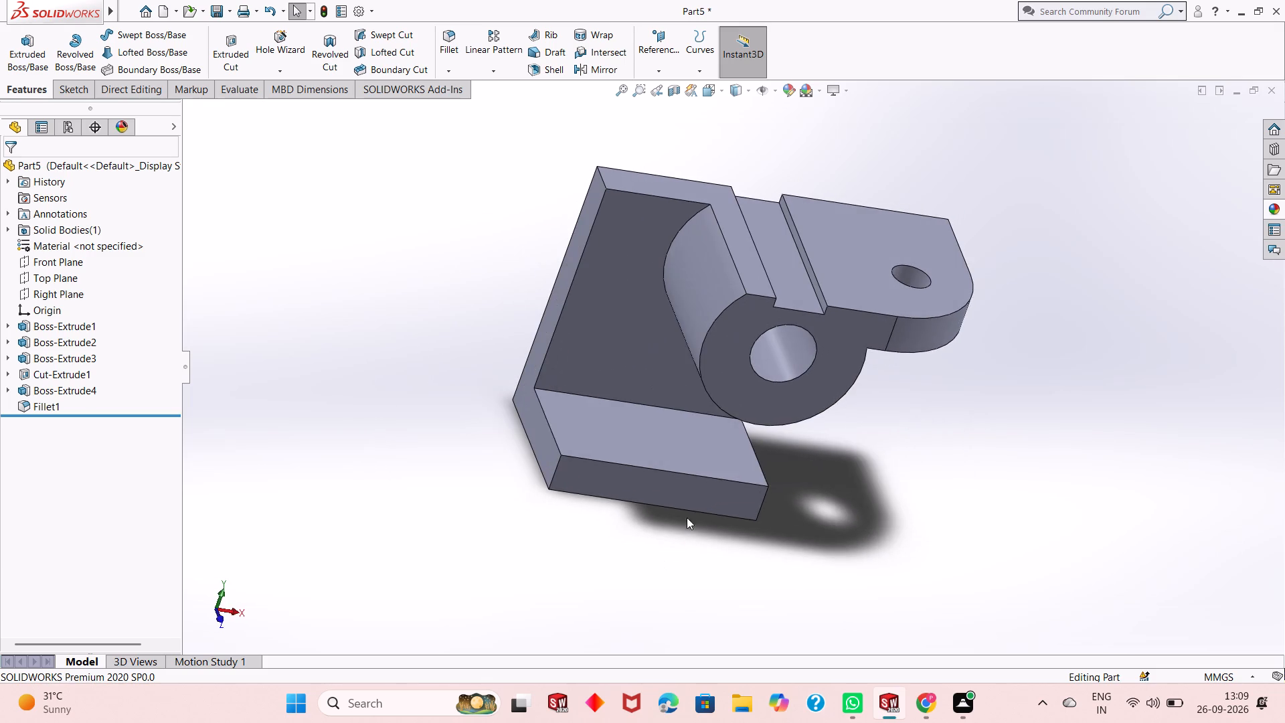
{"action": "scroll", "coordinate": [584, 443], "scroll_direction": "down", "scroll_amount": 2}
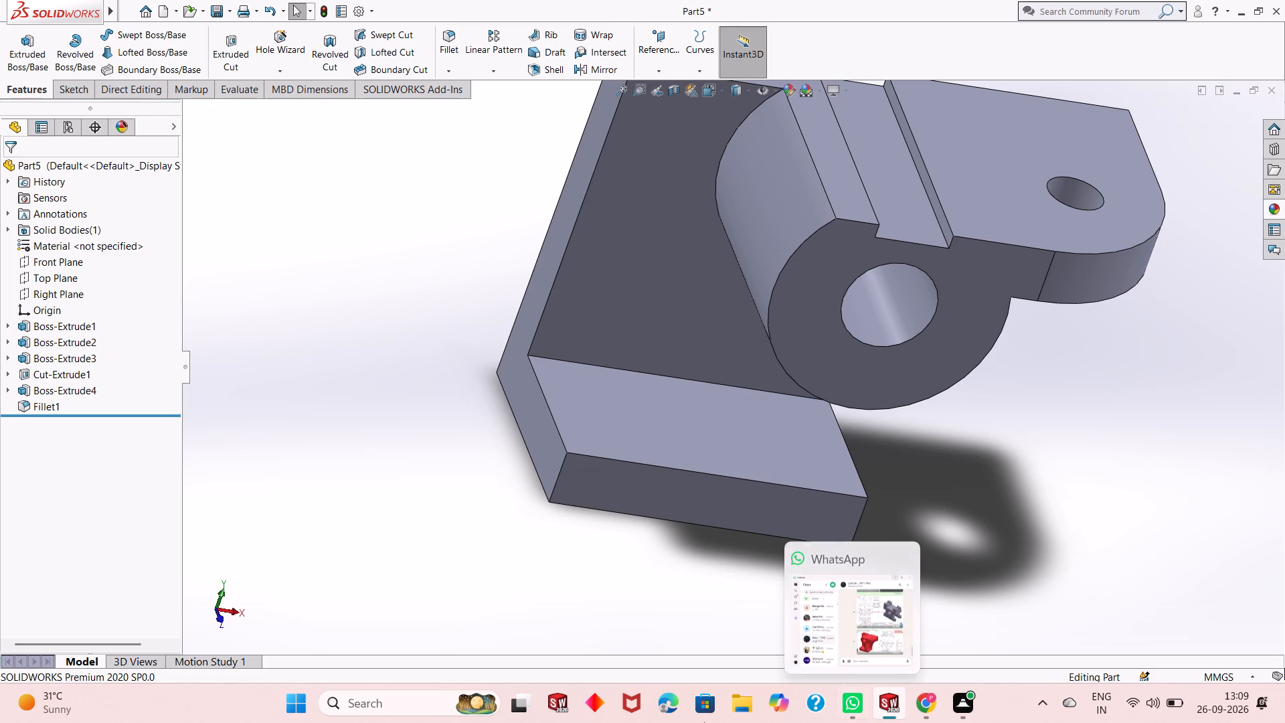
{"action": "scroll", "coordinate": [636, 698], "scroll_direction": "up", "scroll_amount": 1}
{"action": "scroll", "coordinate": [774, 499], "scroll_direction": "up", "scroll_amount": 1}
{"action": "scroll", "coordinate": [789, 393], "scroll_direction": "up", "scroll_amount": 2}
{"action": "scroll", "coordinate": [727, 270], "scroll_direction": "up", "scroll_amount": 1}
{"action": "scroll", "coordinate": [729, 202], "scroll_direction": "down", "scroll_amount": 1}
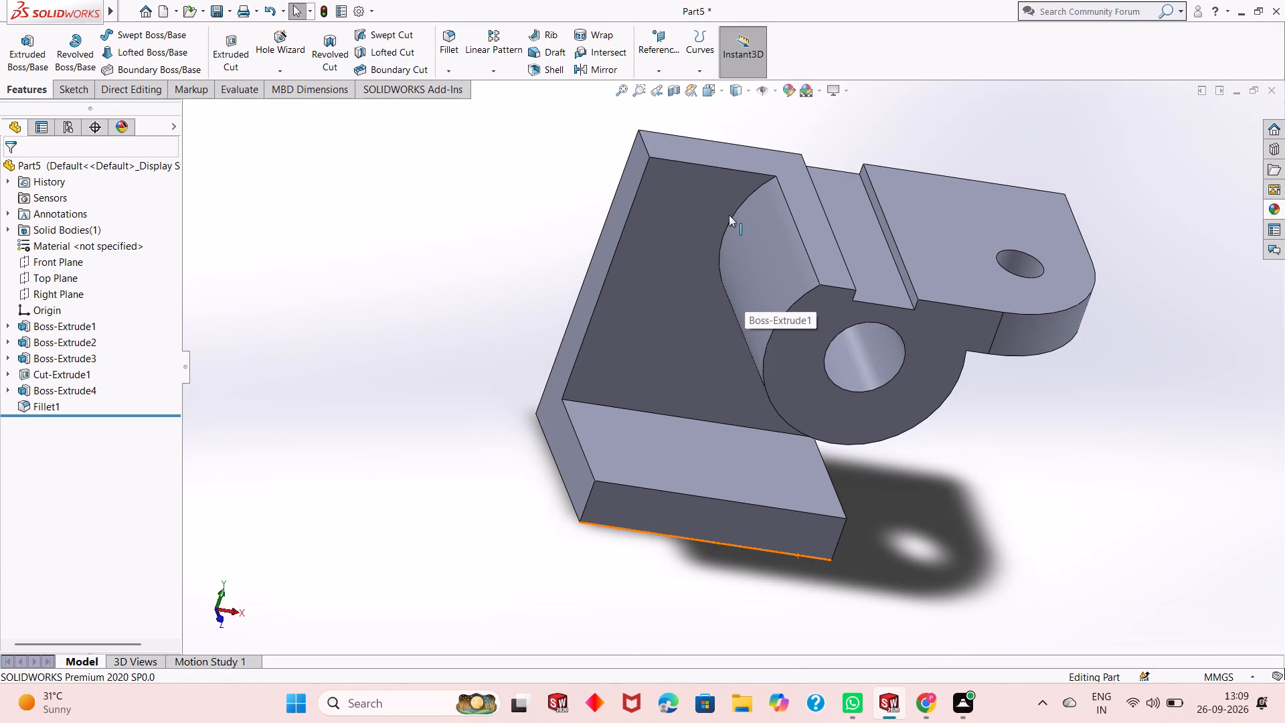
On the arm's front face, start a sketch and draw a circle about 11.6 mm in diameter near the upper-left corner.
{"action": "left_click", "coordinate": [655, 246]}
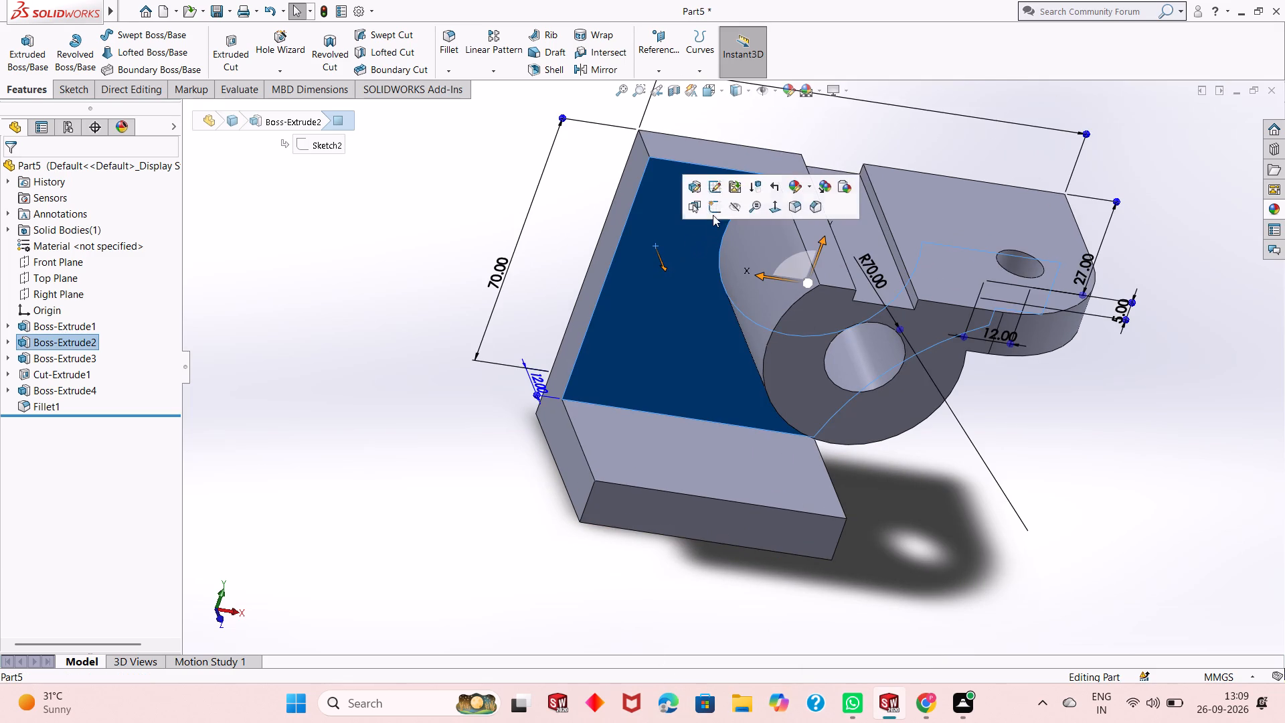
{"action": "left_click", "coordinate": [713, 206]}
{"action": "key", "text": "ctrl+8"}
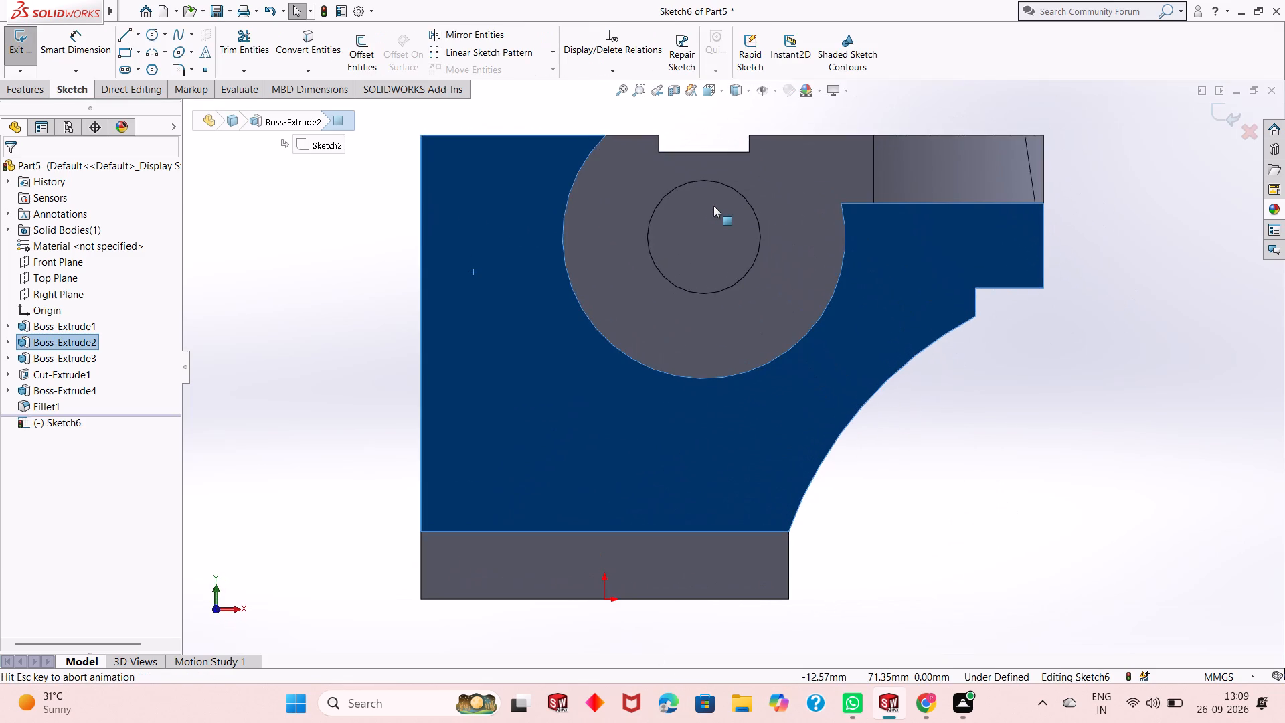
{"action": "scroll", "coordinate": [522, 254], "scroll_direction": "up", "scroll_amount": 2}
{"action": "key", "text": "Escape"}
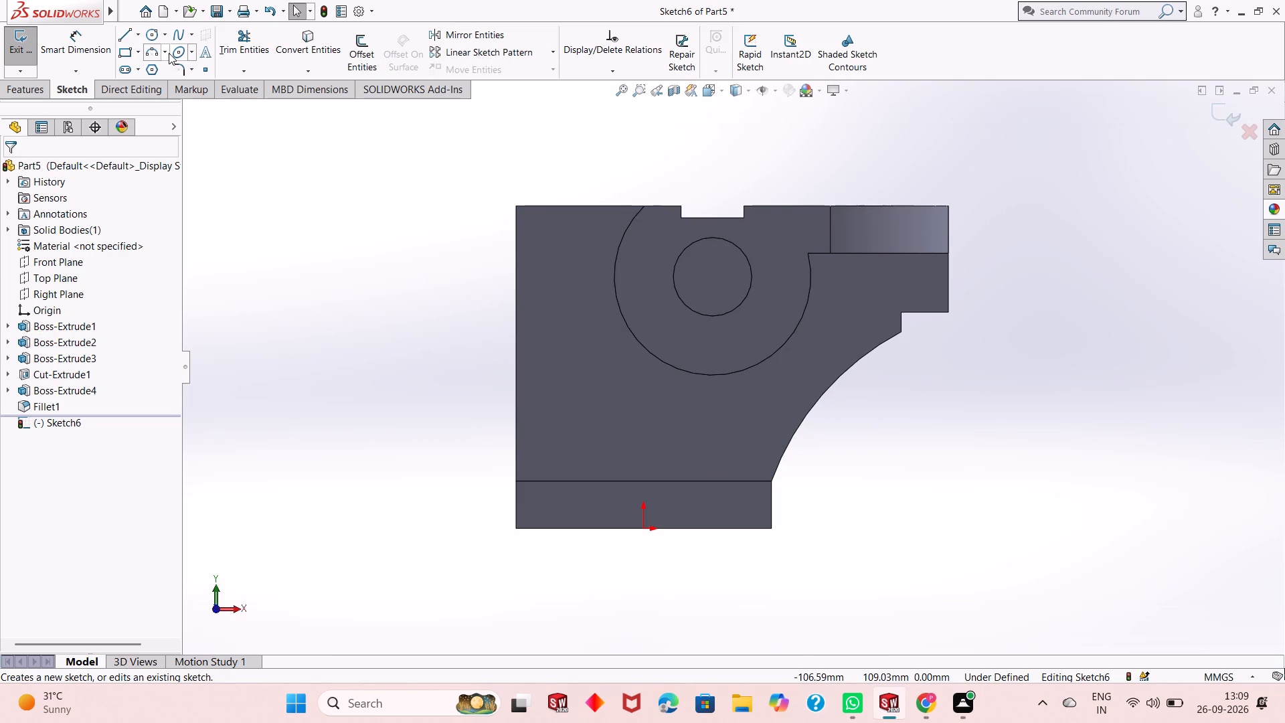
{"action": "left_click", "coordinate": [150, 39]}
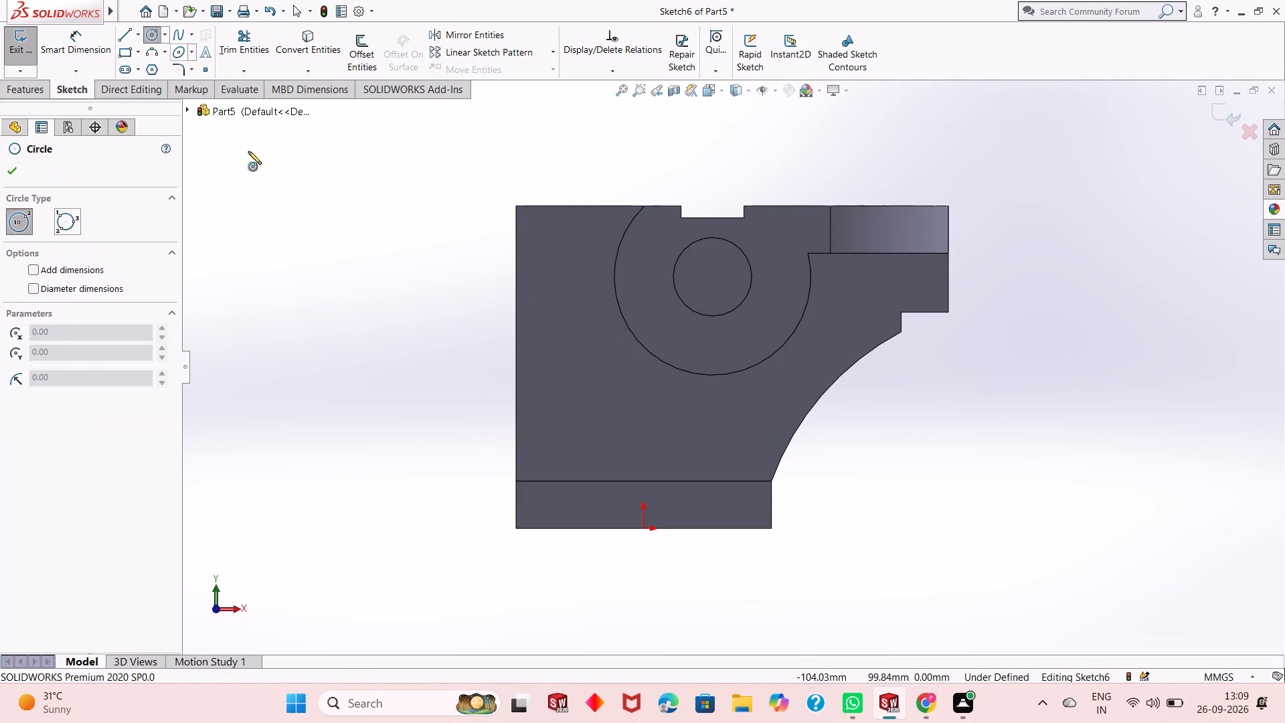
{"action": "left_click", "coordinate": [557, 254]}
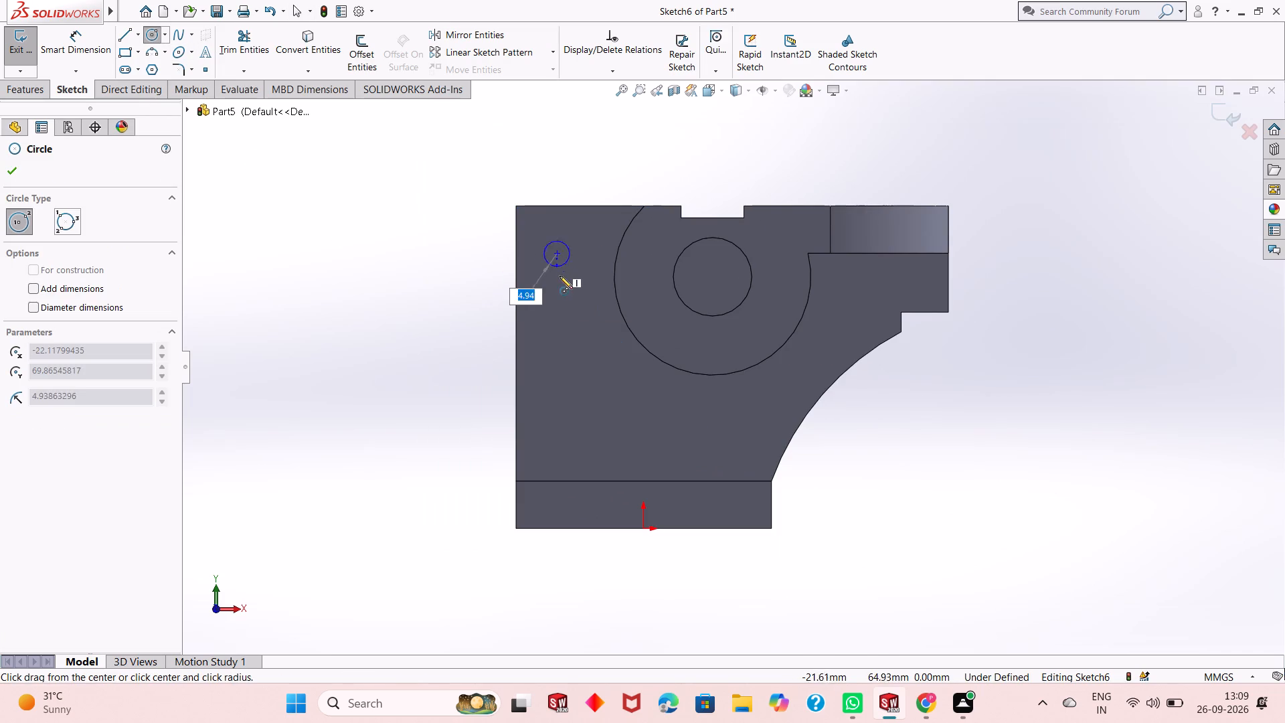
{"action": "left_click", "coordinate": [560, 276]}
{"action": "key", "text": "Escape"}
Dimension the corner circle's diameter as 10 mm.
{"action": "left_click", "coordinate": [79, 55]}
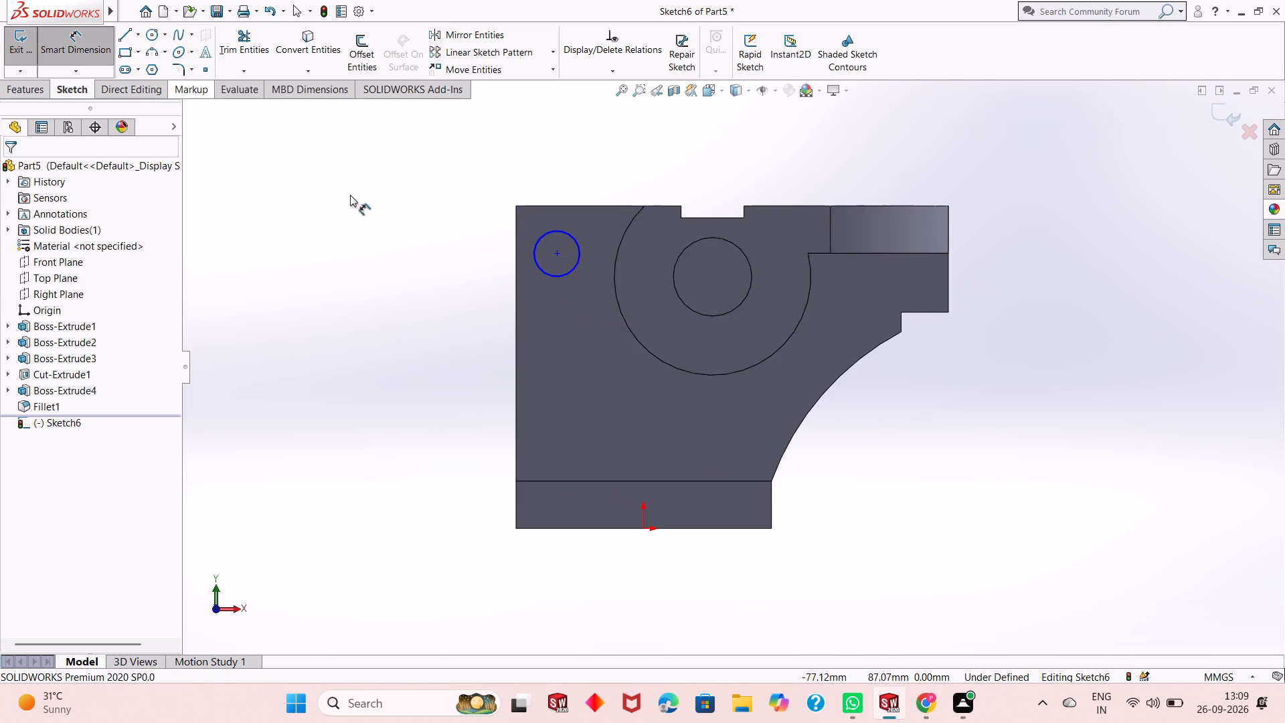
{"action": "left_click", "coordinate": [564, 278]}
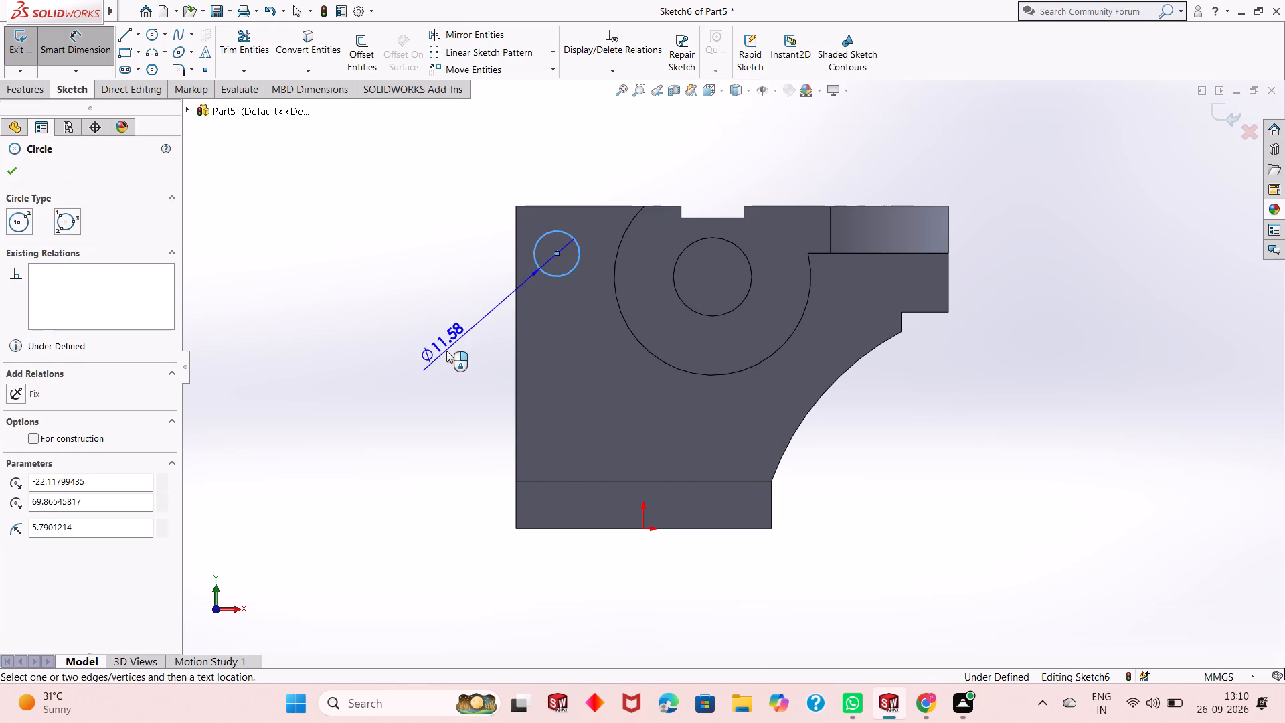
{"action": "left_click", "coordinate": [446, 351]}
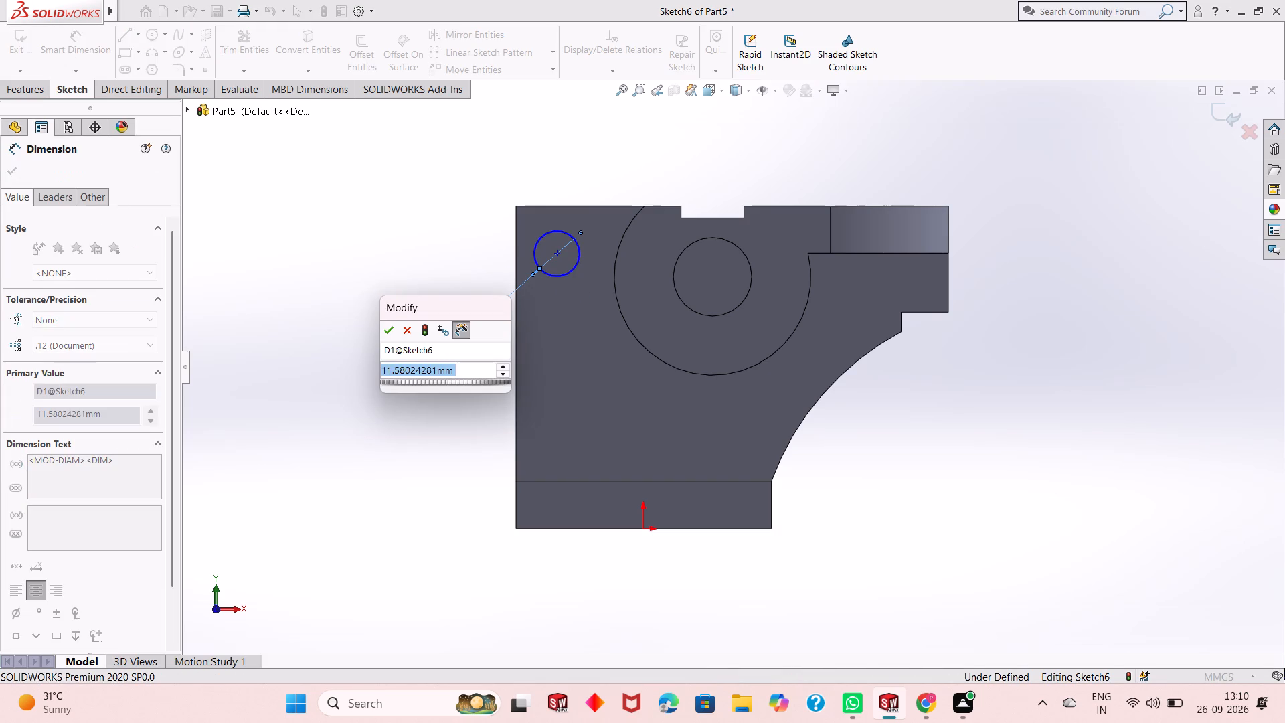
{"action": "type", "text": "10"}
{"action": "key", "text": "Return"}
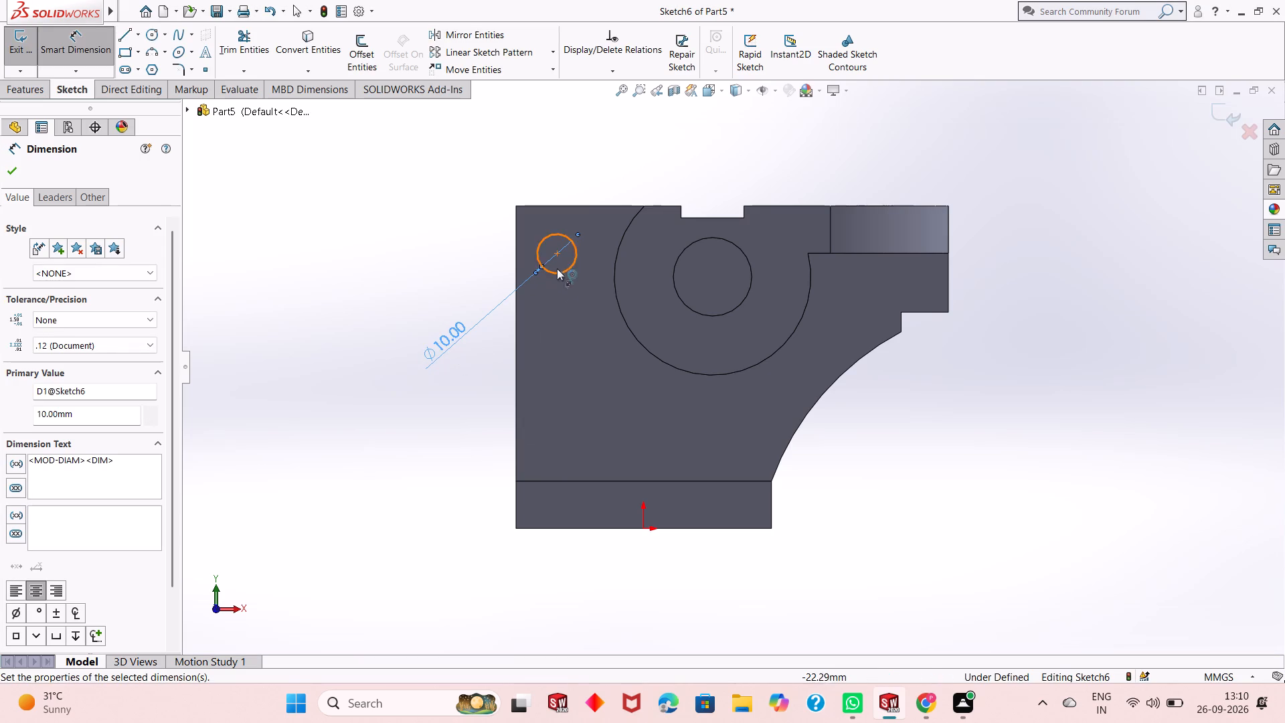
Dimension the circle's centre 10 mm horizontally from the arm's left edge.
{"action": "left_click", "coordinate": [558, 257]}
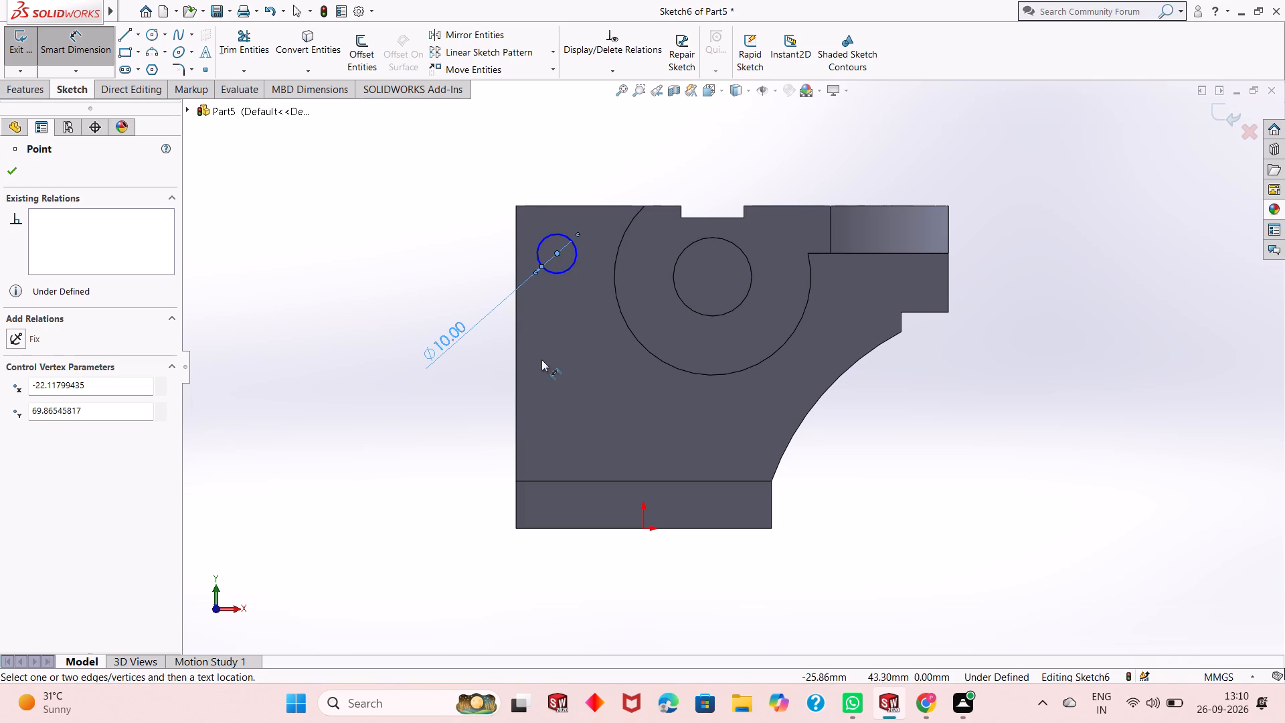
{"action": "left_click", "coordinate": [516, 303]}
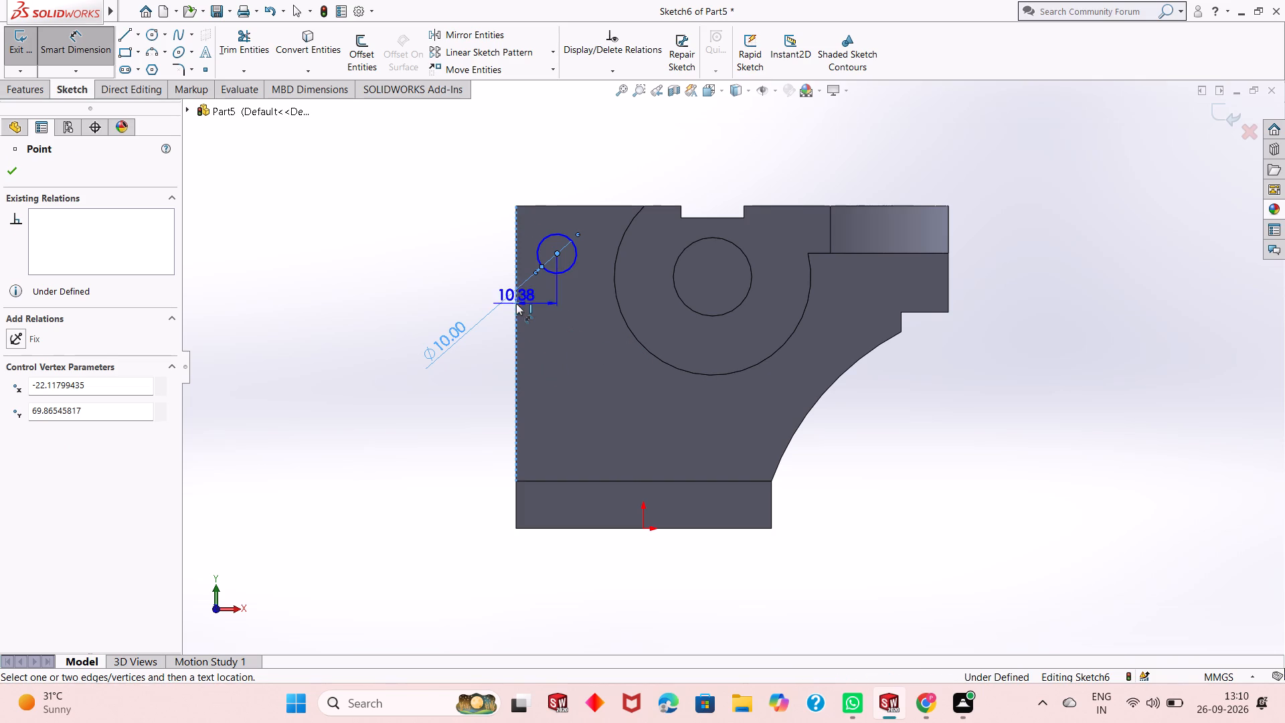
{"action": "left_click", "coordinate": [525, 149]}
{"action": "type", "text": "10"}
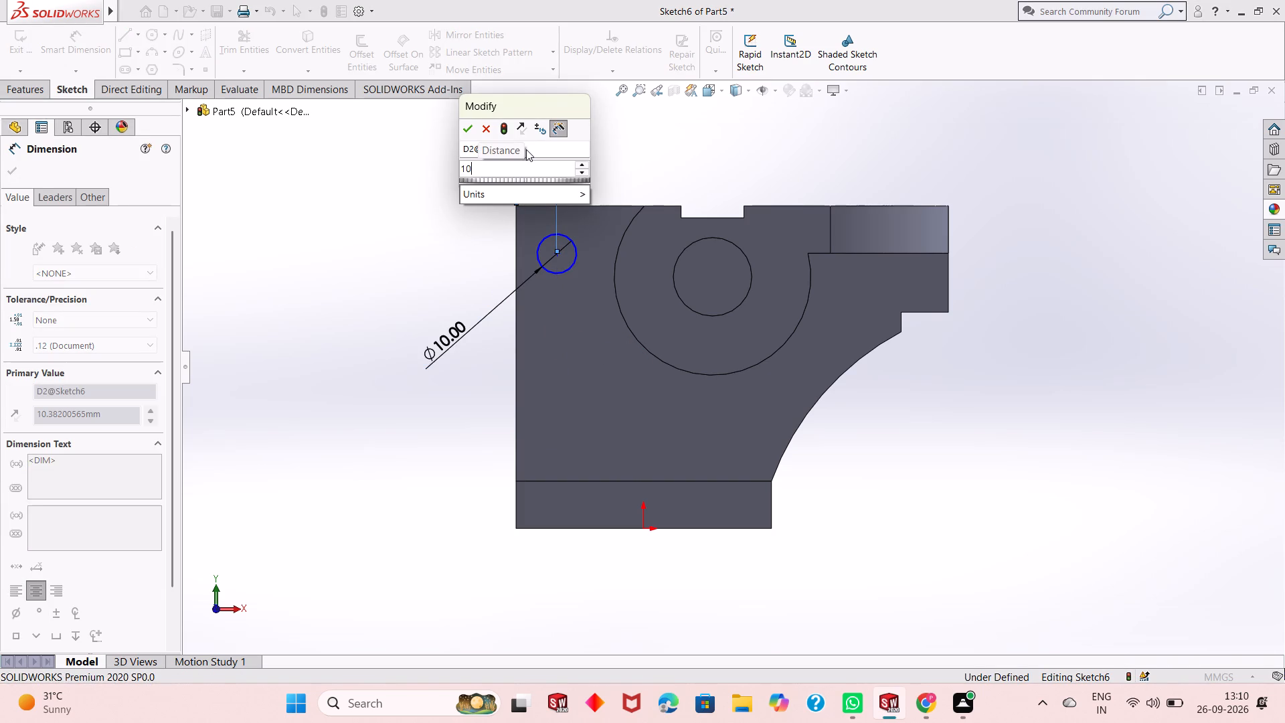
{"action": "key", "text": "Return"}
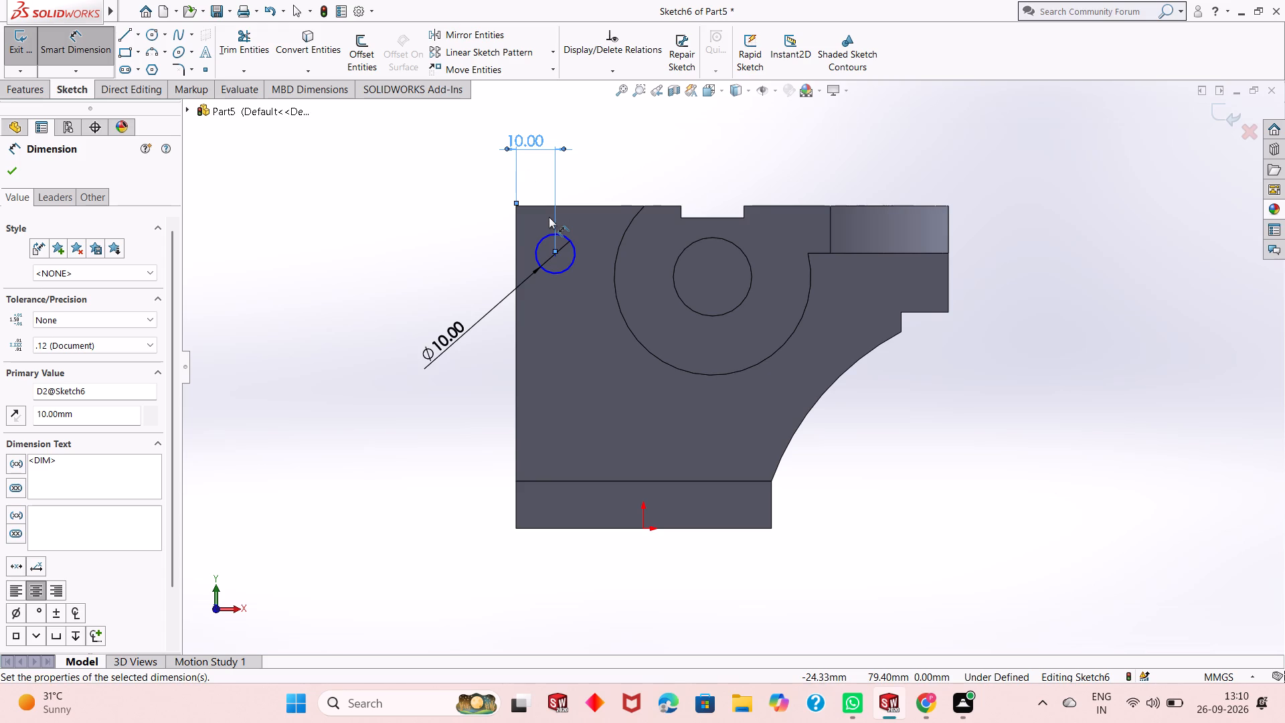
Dimension the circle's centre 10 mm vertically from the arm's top edge.
{"action": "left_click", "coordinate": [558, 255]}
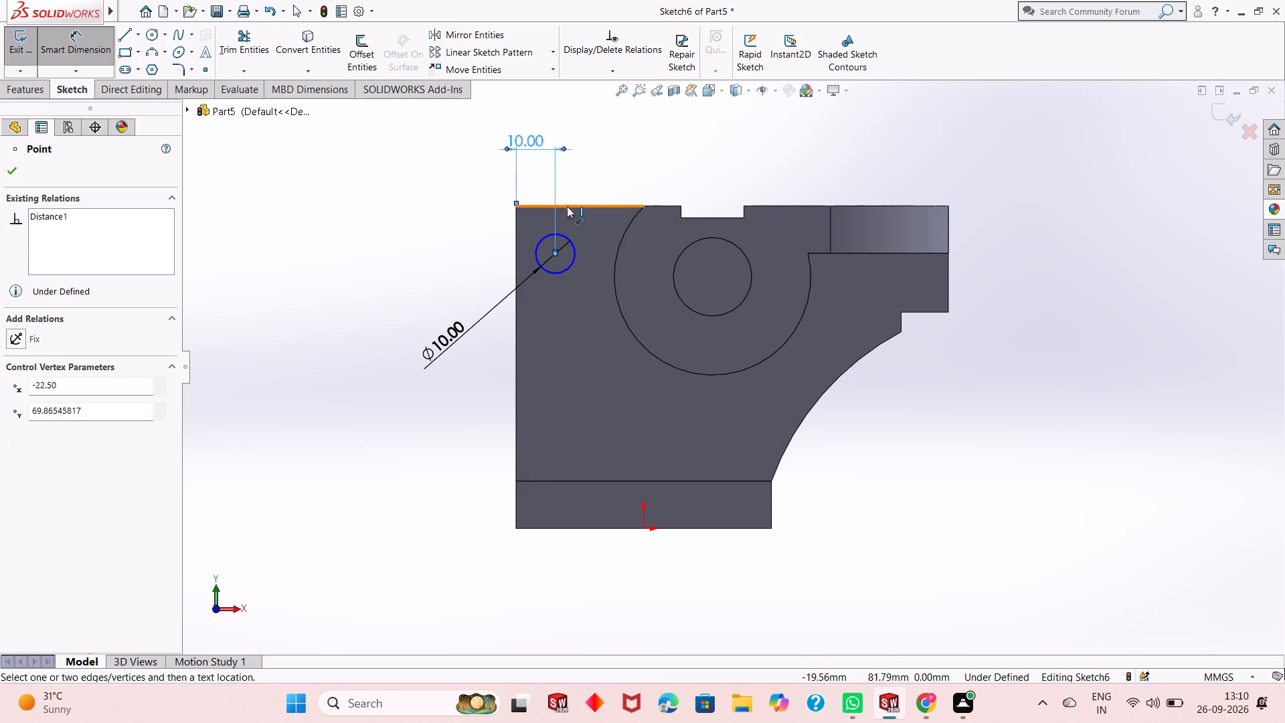
{"action": "left_click", "coordinate": [567, 206]}
{"action": "left_click", "coordinate": [418, 213]}
{"action": "key", "text": "0"}
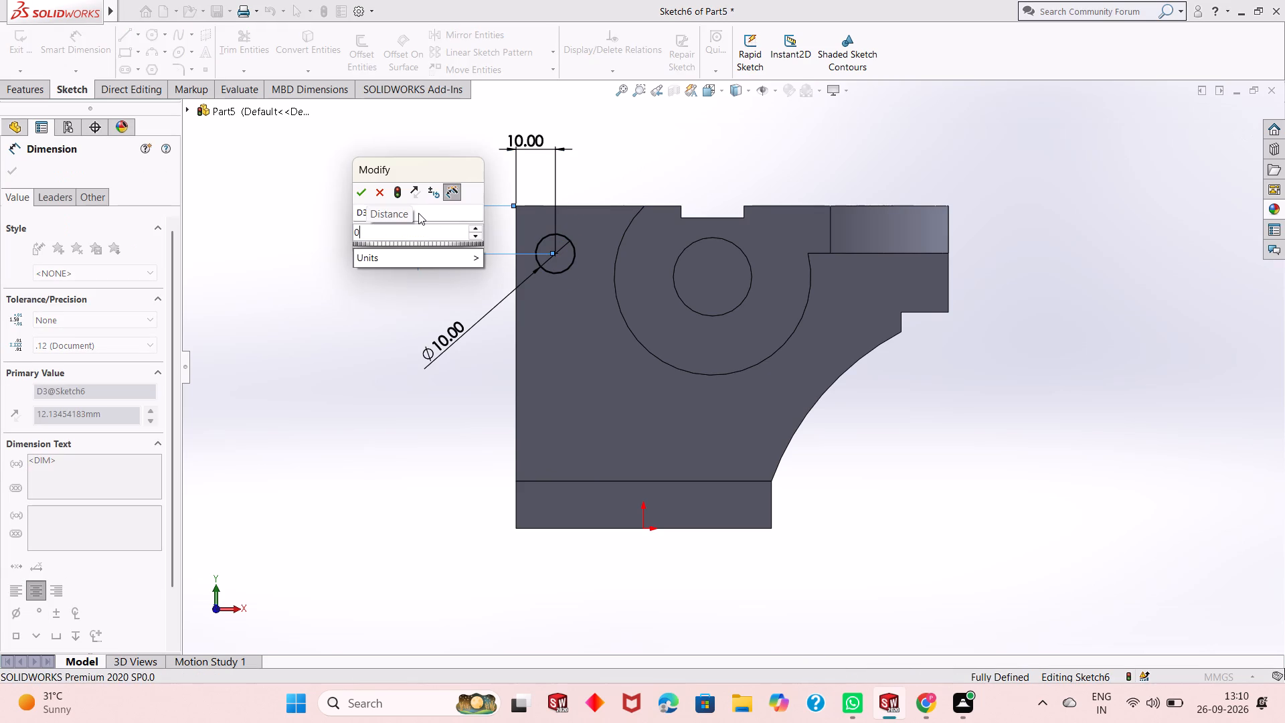
{"action": "key", "text": "BackSpace"}
{"action": "type", "text": "10"}
{"action": "key", "text": "Return"}
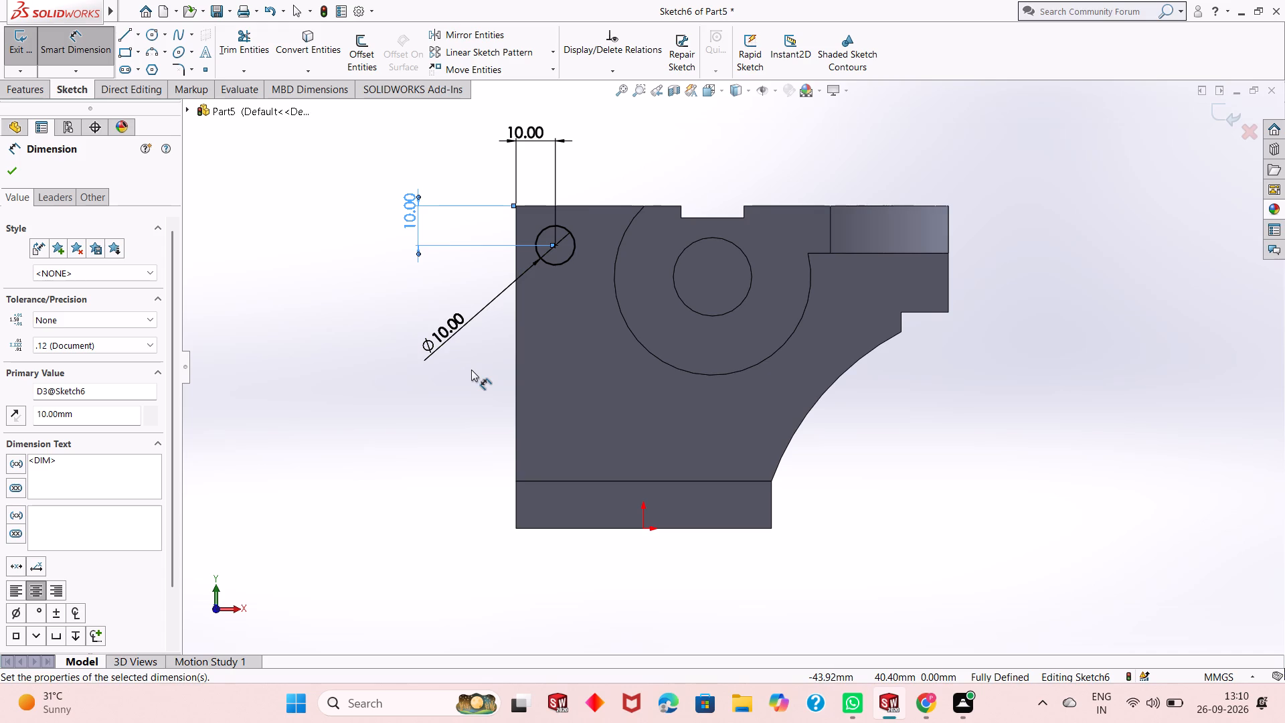
{"action": "key", "text": "Escape"}
{"action": "key", "text": "Escape"}
{"action": "key", "text": "Escape"}
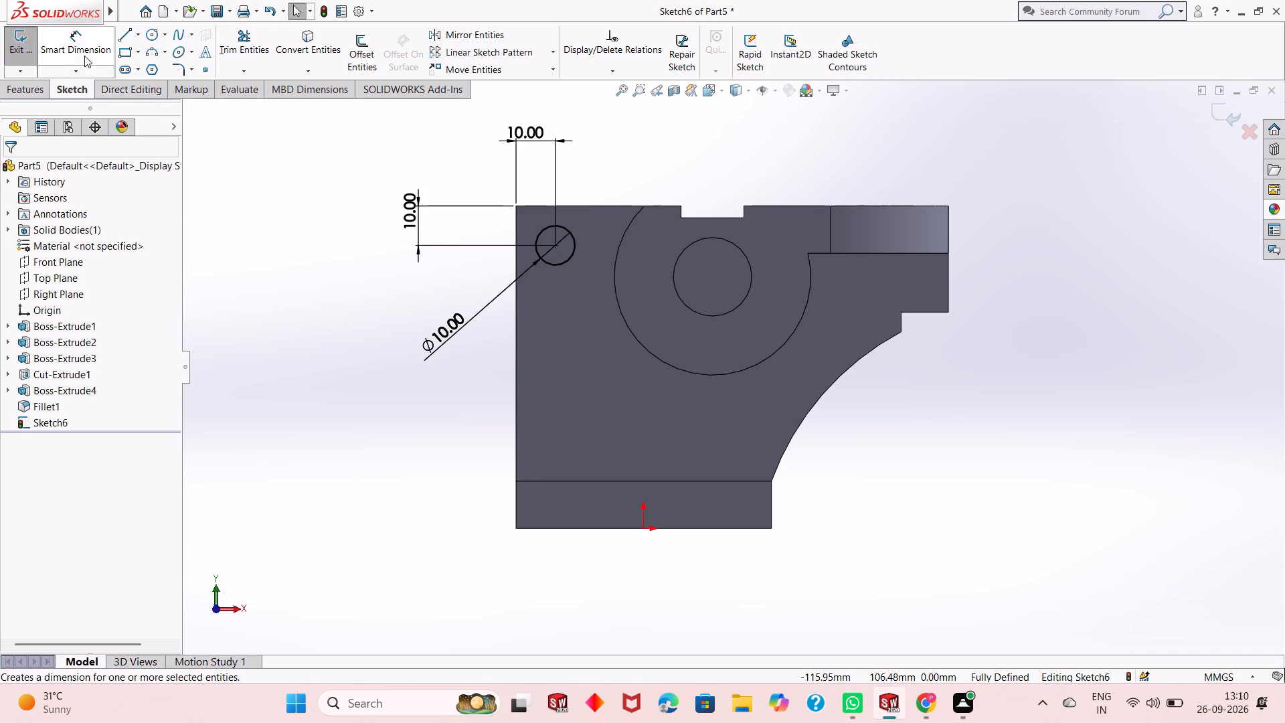
Cut-extrude the 10 mm circle through the arm with a blind depth of 12 mm.
{"action": "left_click", "coordinate": [36, 87]}
{"action": "left_click", "coordinate": [220, 39]}
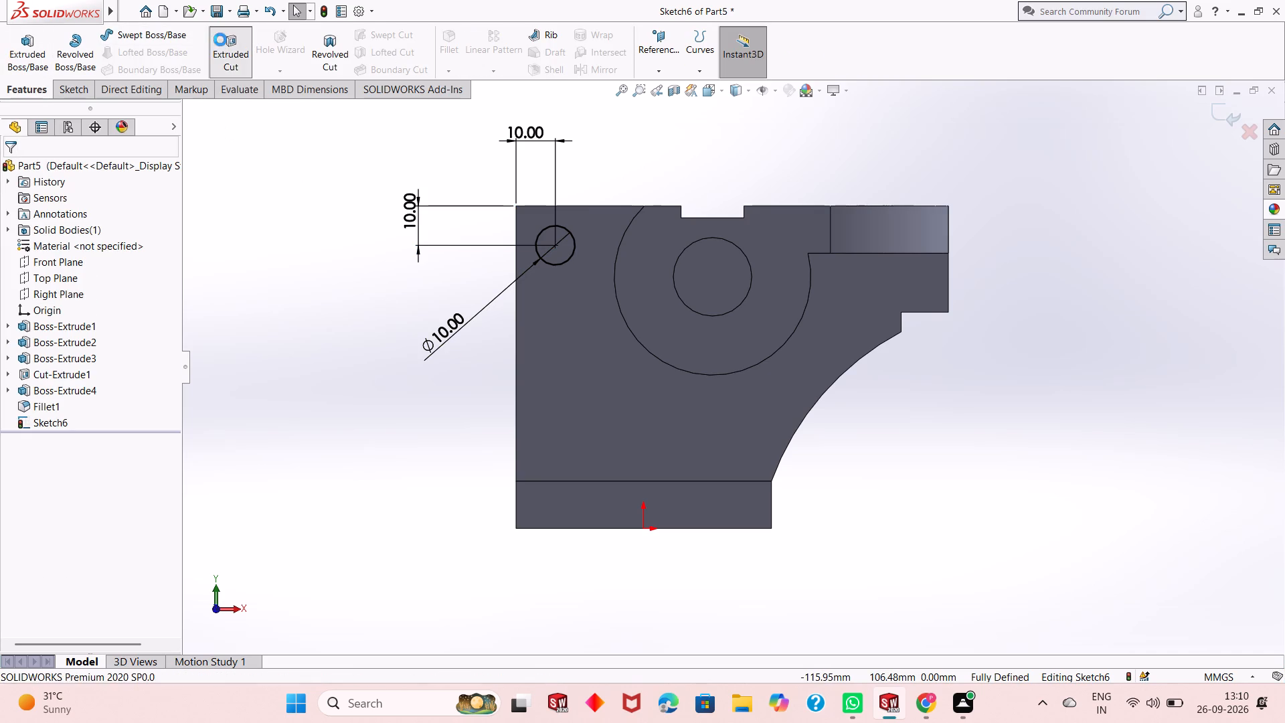
{"action": "left_click", "coordinate": [2, 169]}
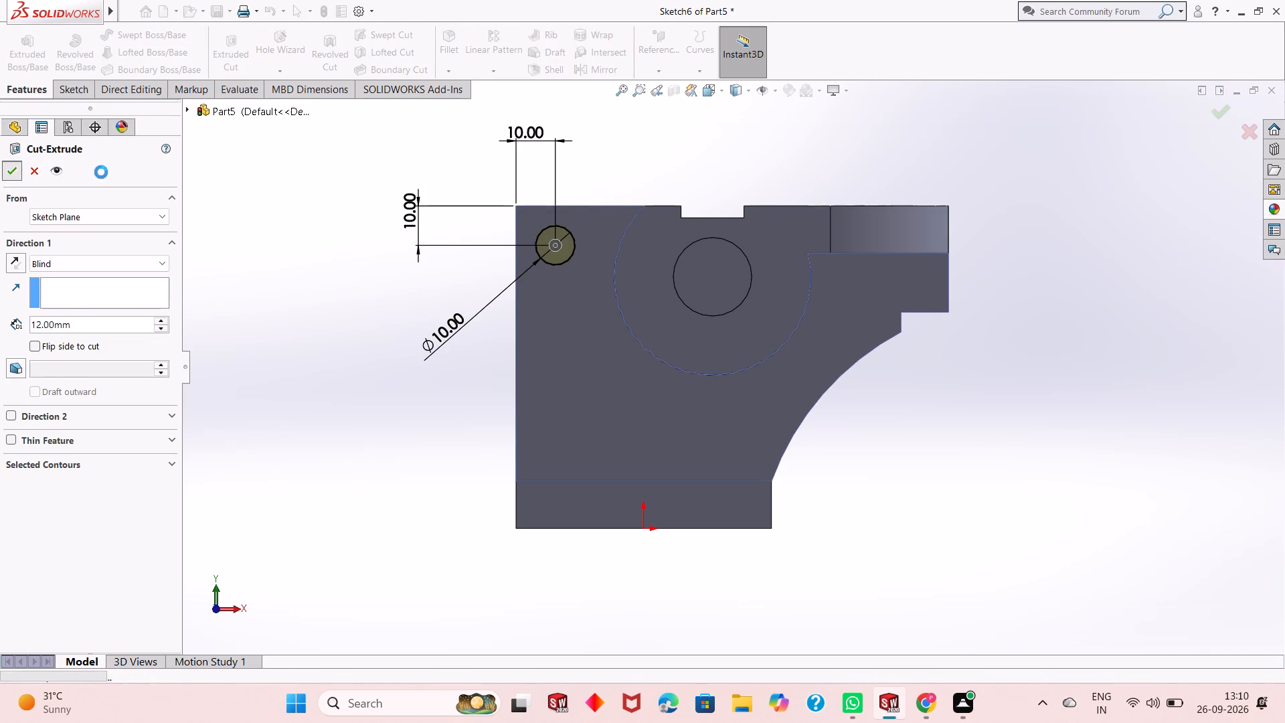
{"action": "key", "text": "Escape"}
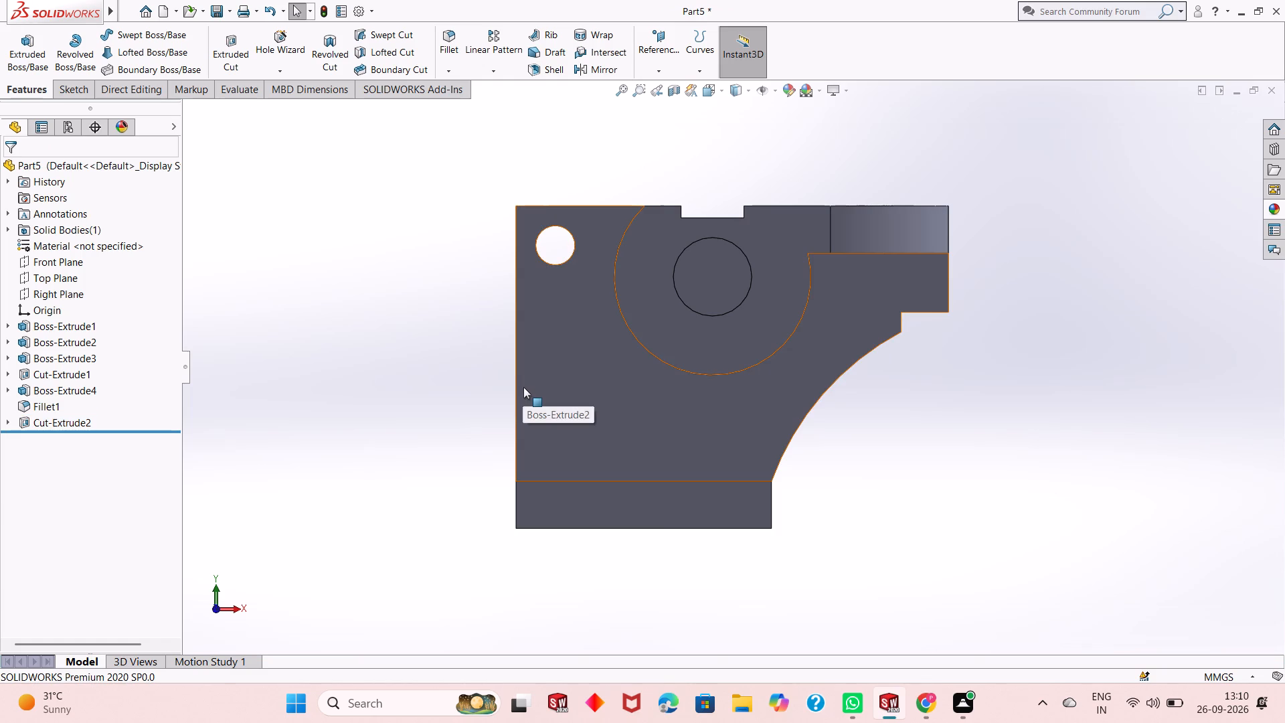
On the base's top face, start a sketch and draw a circle about 8.8 mm in diameter near the front-left corner.
{"action": "scroll", "coordinate": [545, 396], "scroll_direction": "up", "scroll_amount": 1}
{"action": "middle_click_drag", "start_coordinate": [579, 374], "coordinate": [579, 495]}
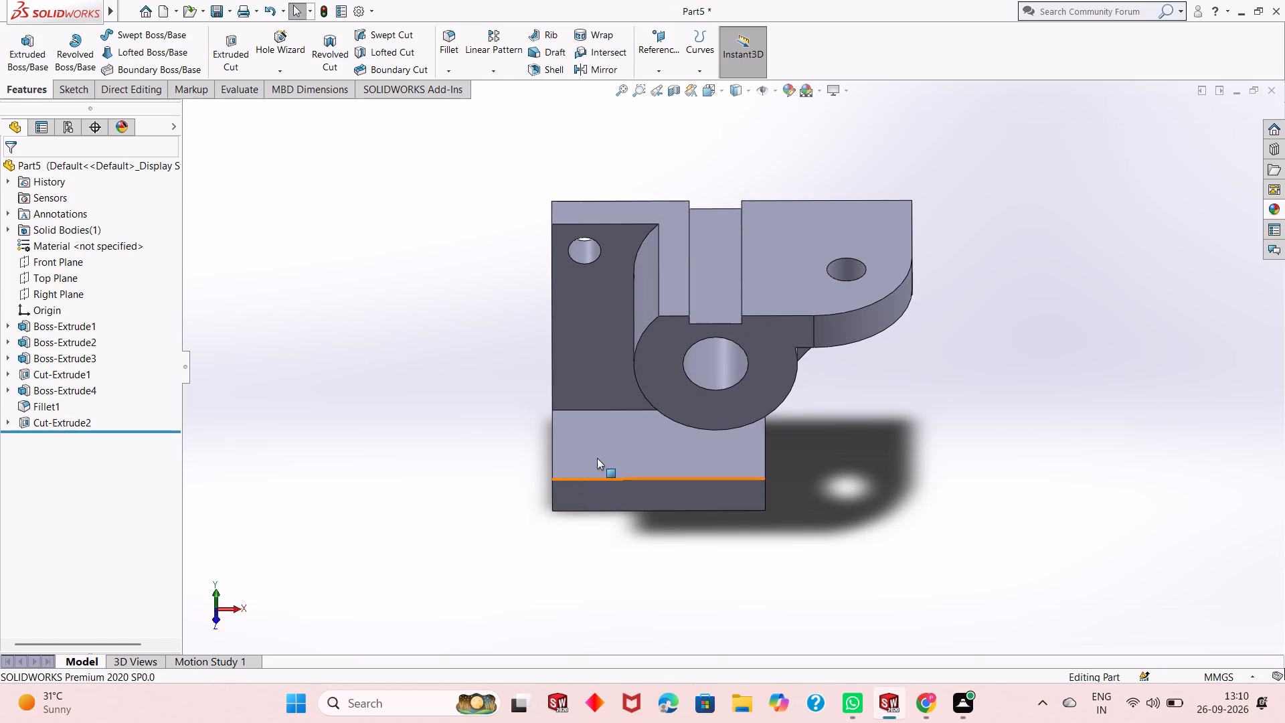
{"action": "left_click", "coordinate": [598, 457]}
{"action": "left_click", "coordinate": [653, 416]}
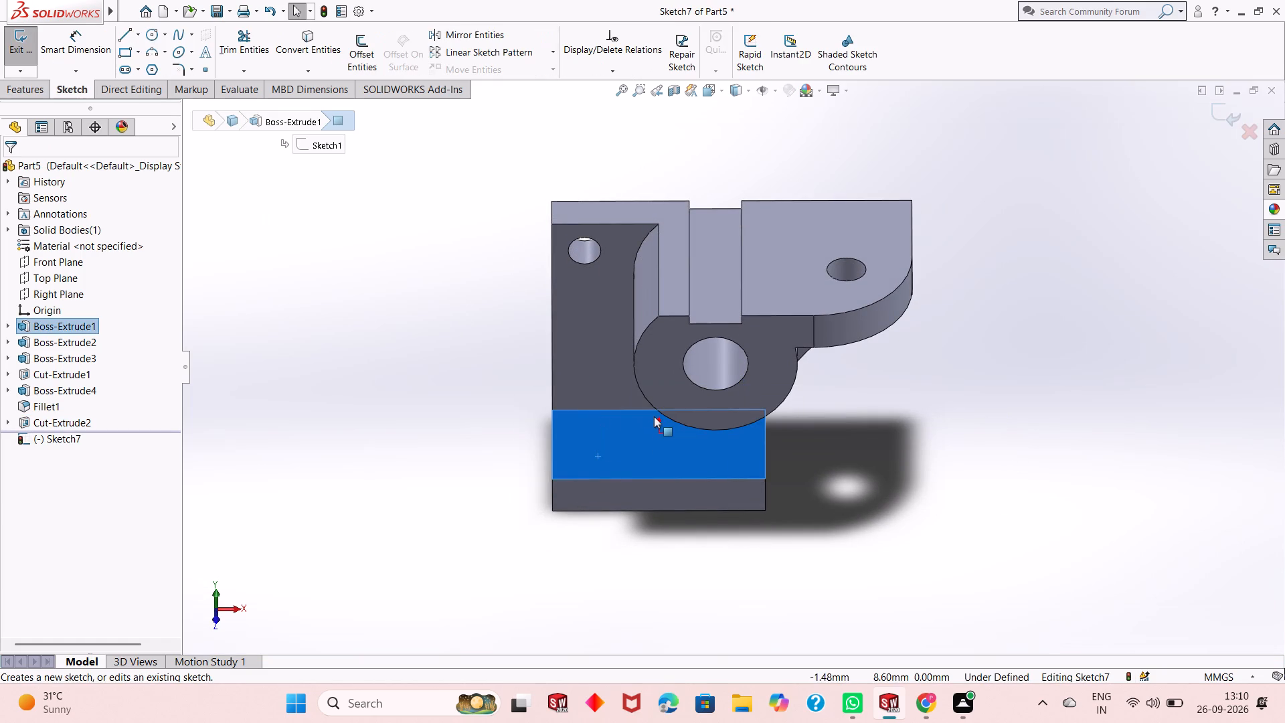
{"action": "key", "text": "ctrl+8"}
{"action": "key", "text": "Escape"}
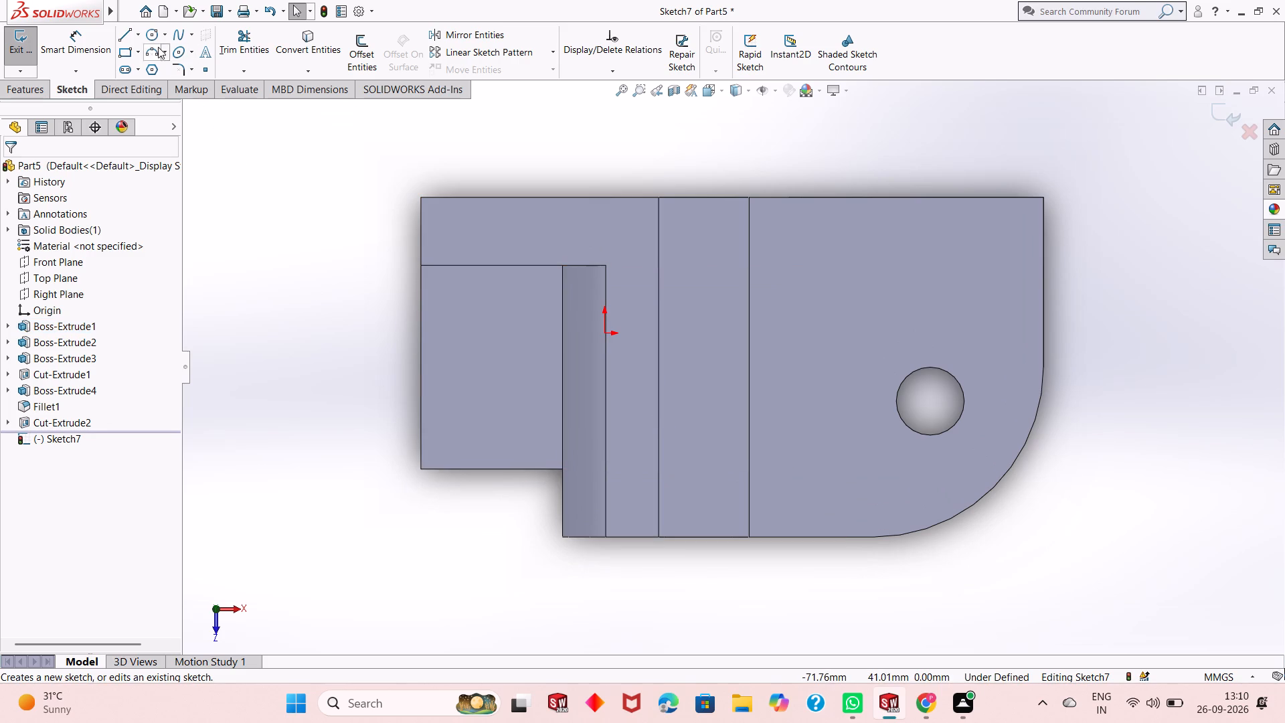
{"action": "left_click", "coordinate": [151, 37]}
{"action": "left_click", "coordinate": [462, 417]}
{"action": "left_click", "coordinate": [471, 394]}
{"action": "key", "text": "Escape"}
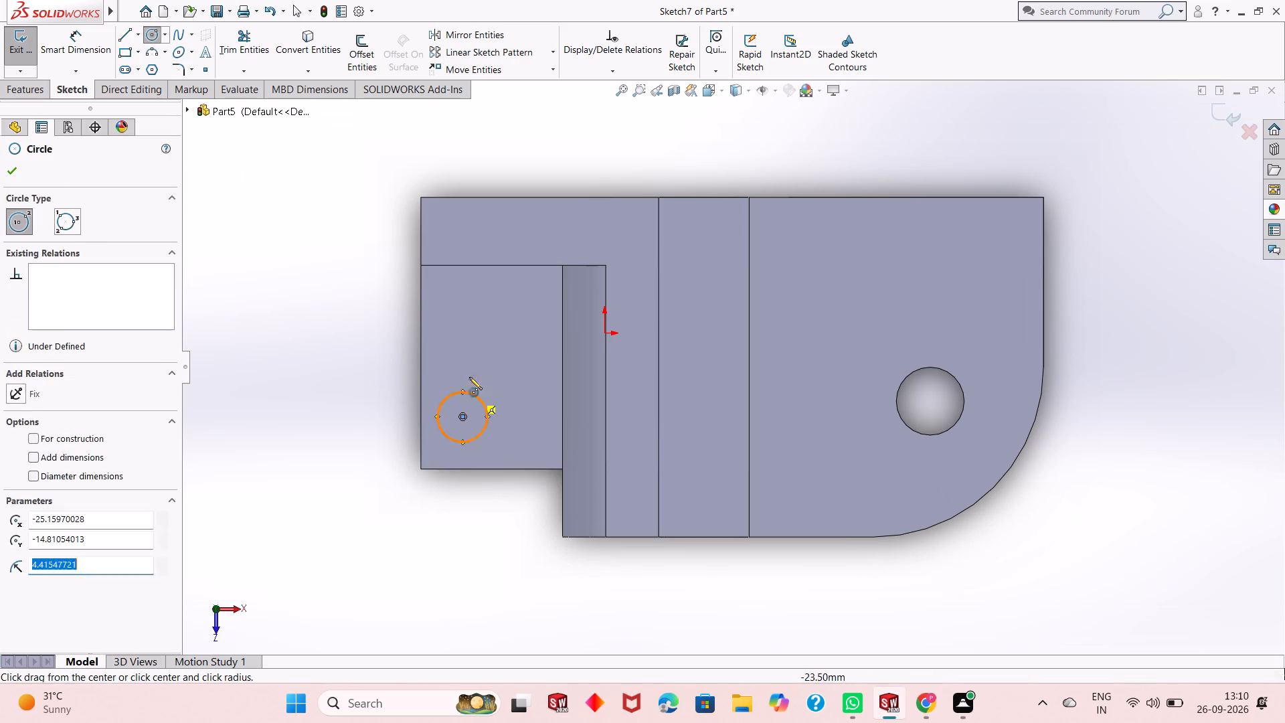
Dimension the circle on the base's top face to a diameter of 10 mm.
{"action": "left_click", "coordinate": [78, 47]}
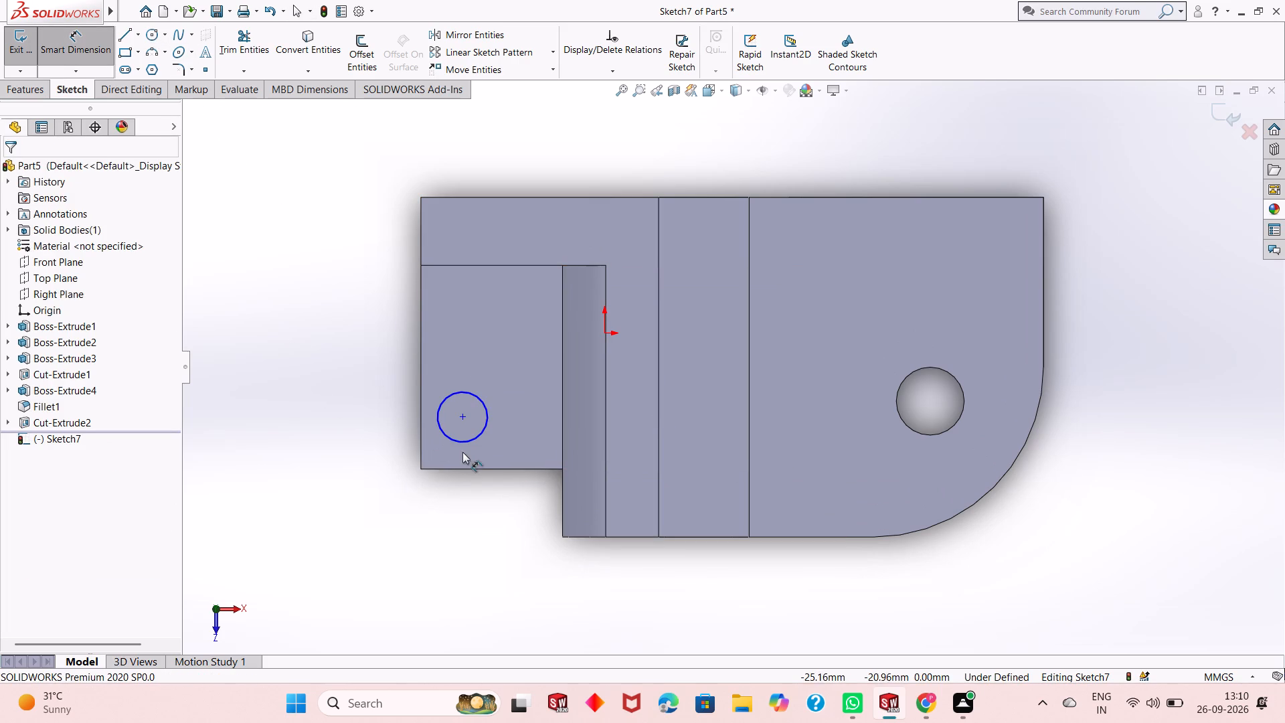
{"action": "left_click", "coordinate": [468, 438]}
{"action": "left_click", "coordinate": [329, 504]}
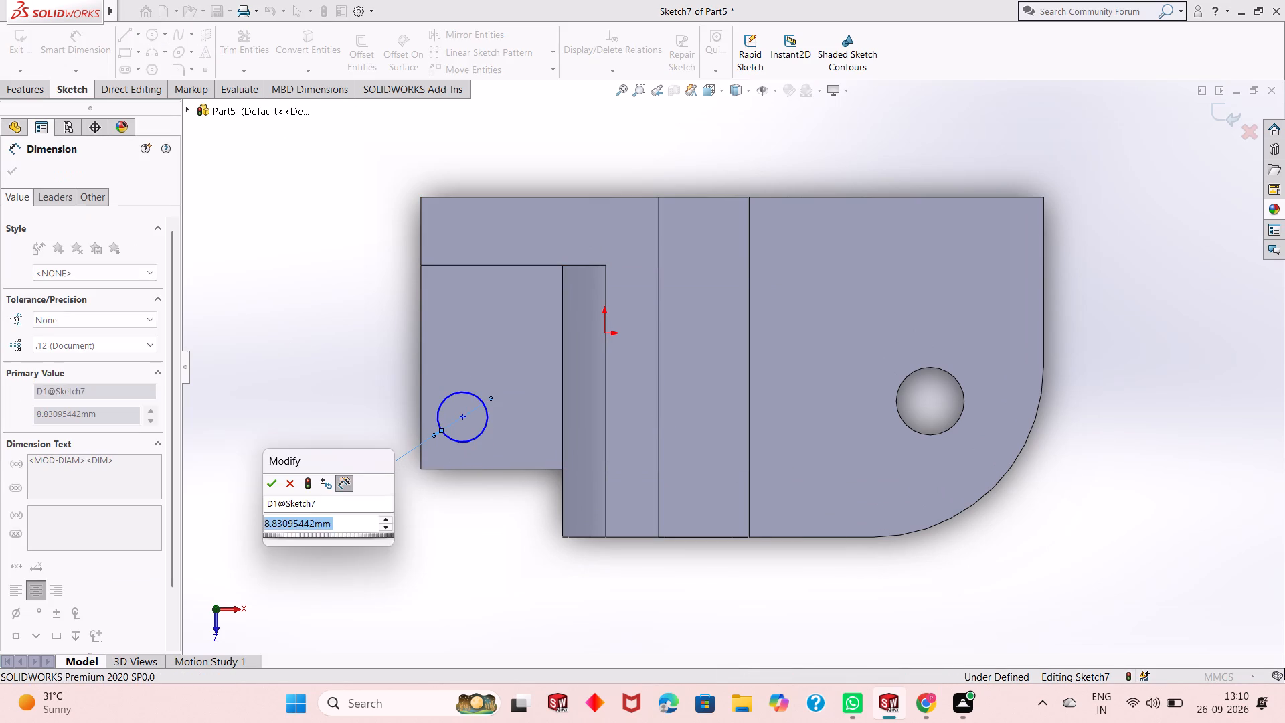
{"action": "type", "text": "10"}
{"action": "key", "text": "Return"}
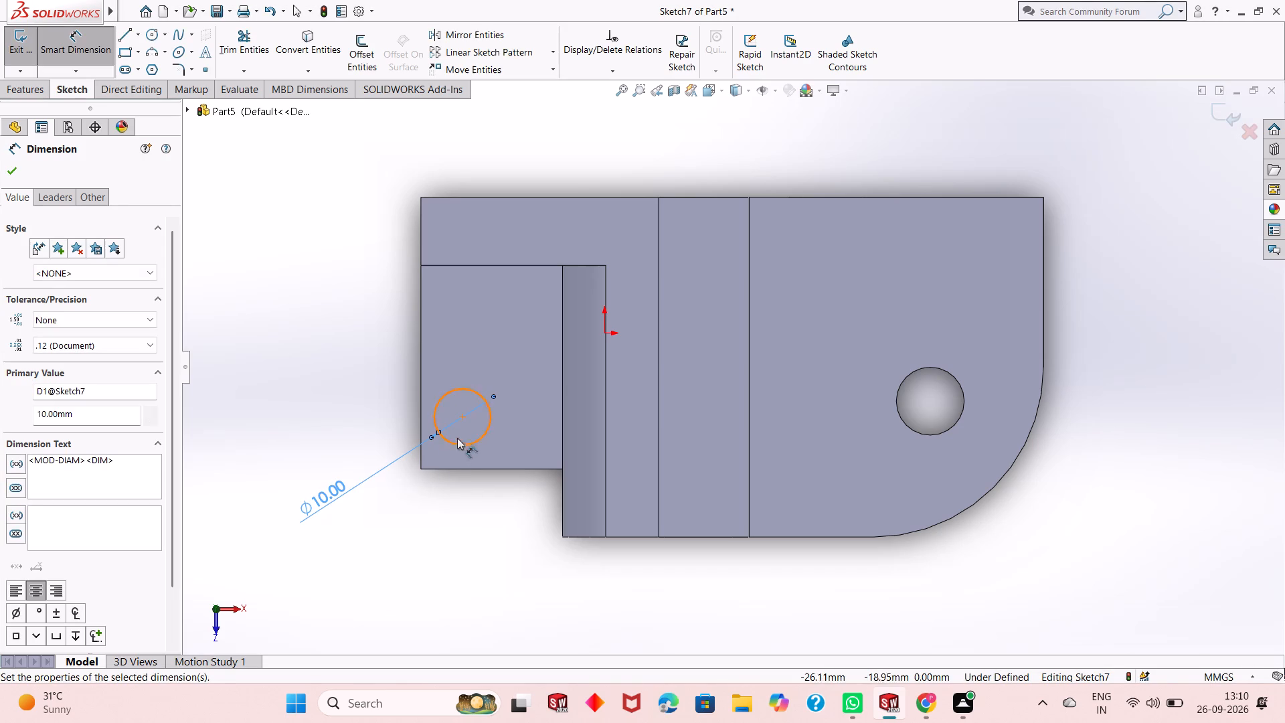
Dimension the circle's centre 10 mm from the base's front edge.
{"action": "left_click", "coordinate": [463, 418]}
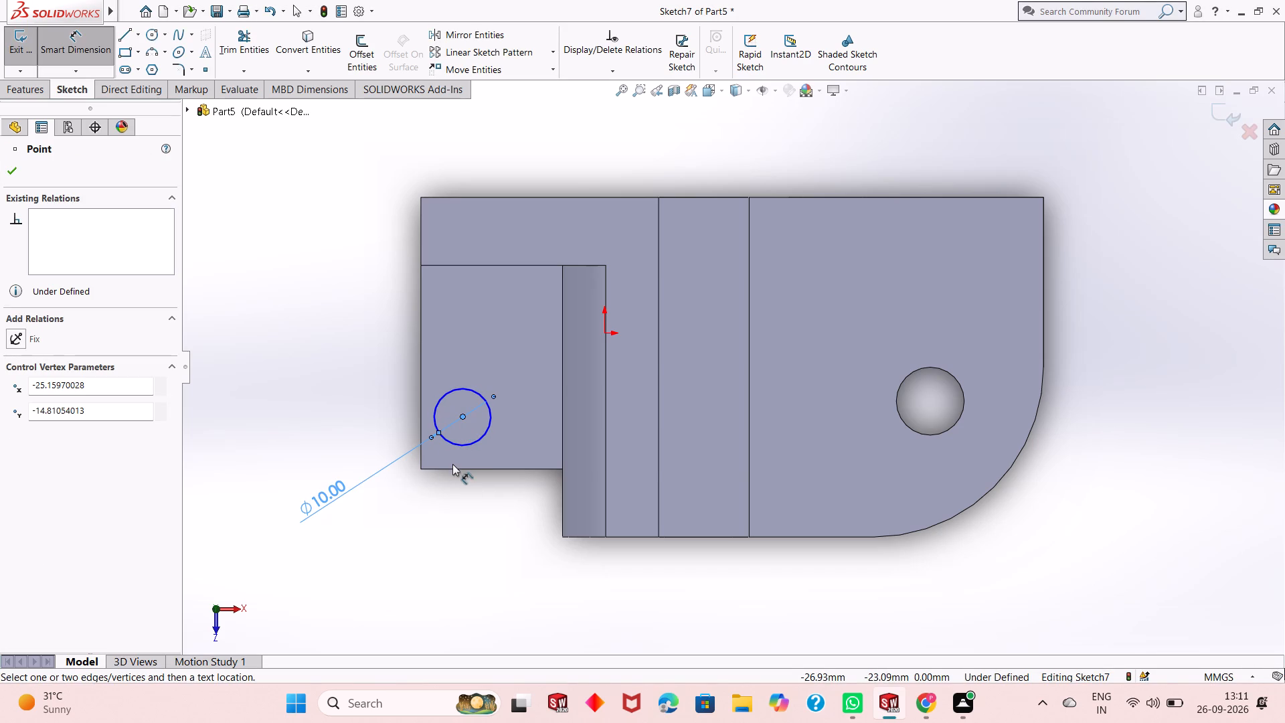
{"action": "left_click", "coordinate": [452, 467]}
{"action": "left_click", "coordinate": [383, 468]}
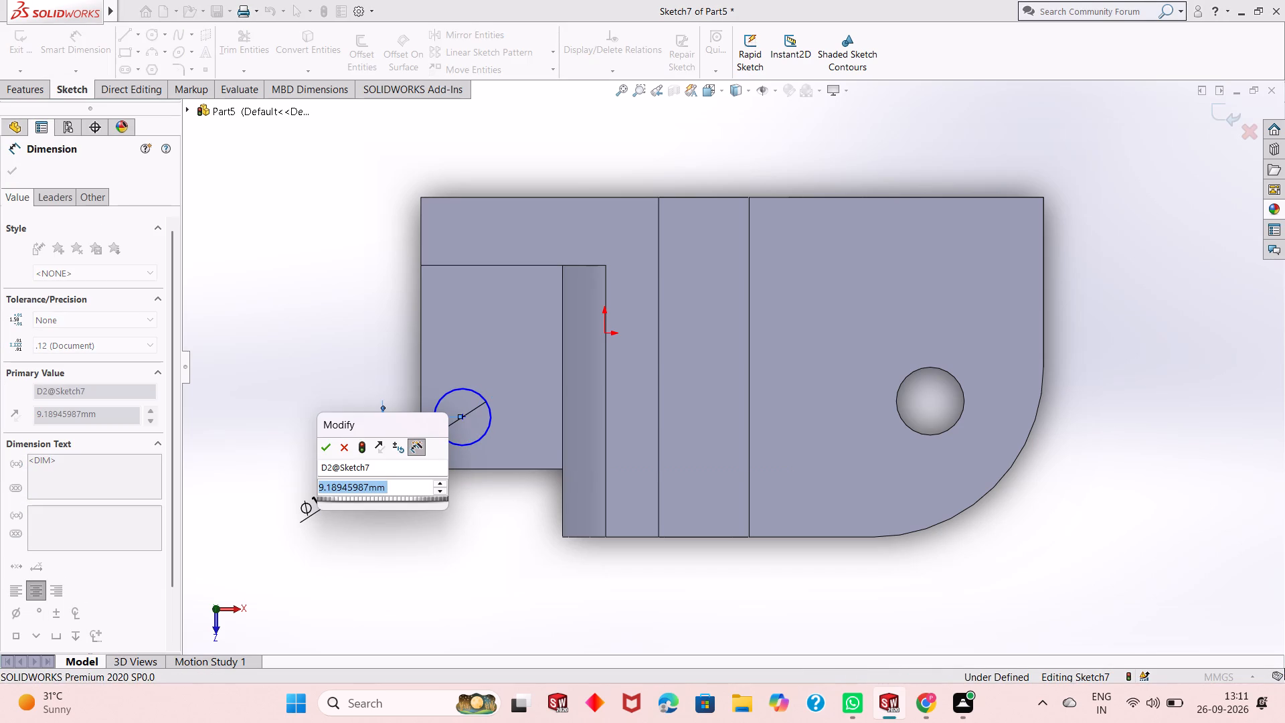
{"action": "type", "text": "10"}
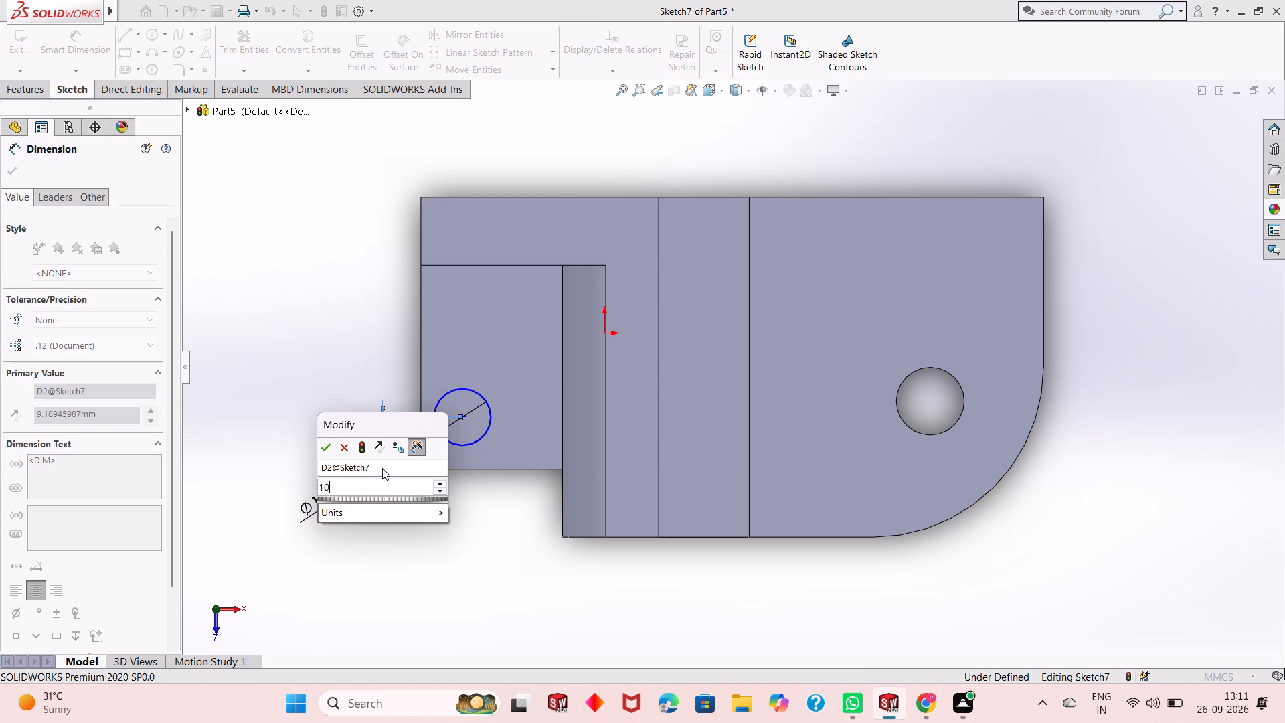
{"action": "key", "text": "Return"}
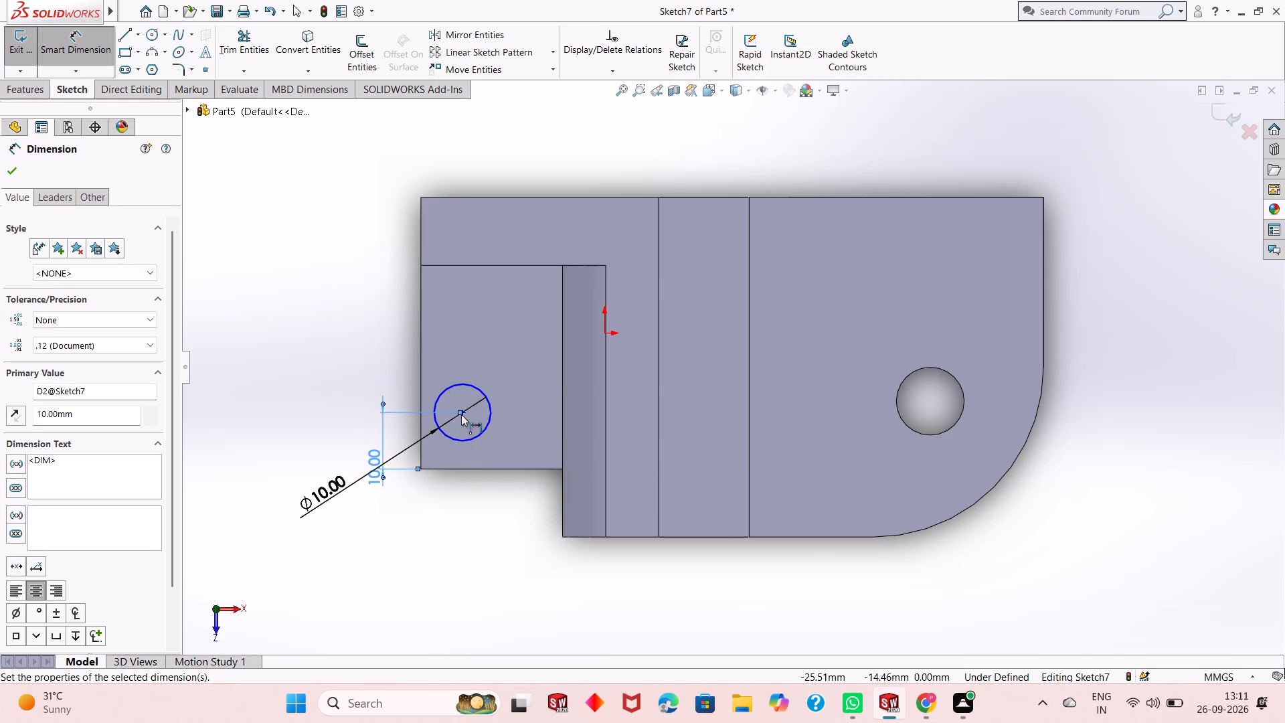
Dimension the circle's centre 10 mm horizontally from the base's left edge.
{"action": "left_click", "coordinate": [463, 416]}
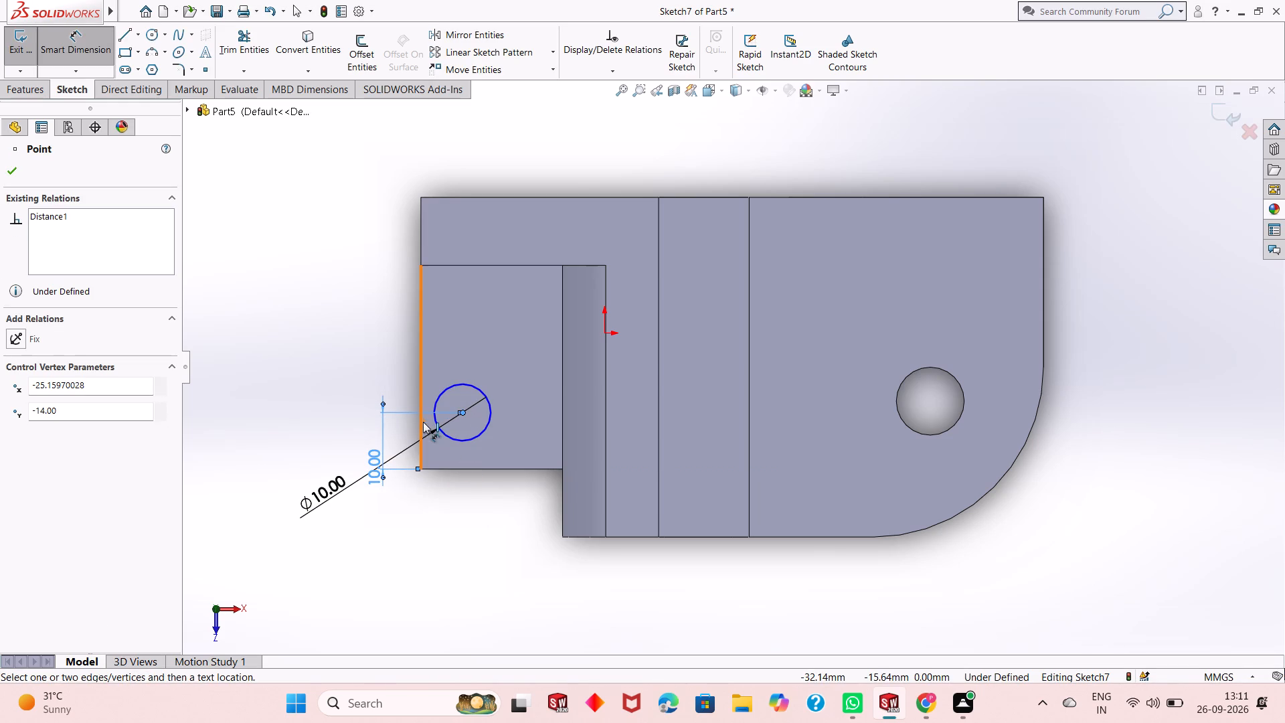
{"action": "left_click", "coordinate": [422, 423]}
{"action": "left_click", "coordinate": [422, 510]}
{"action": "type", "text": "10"}
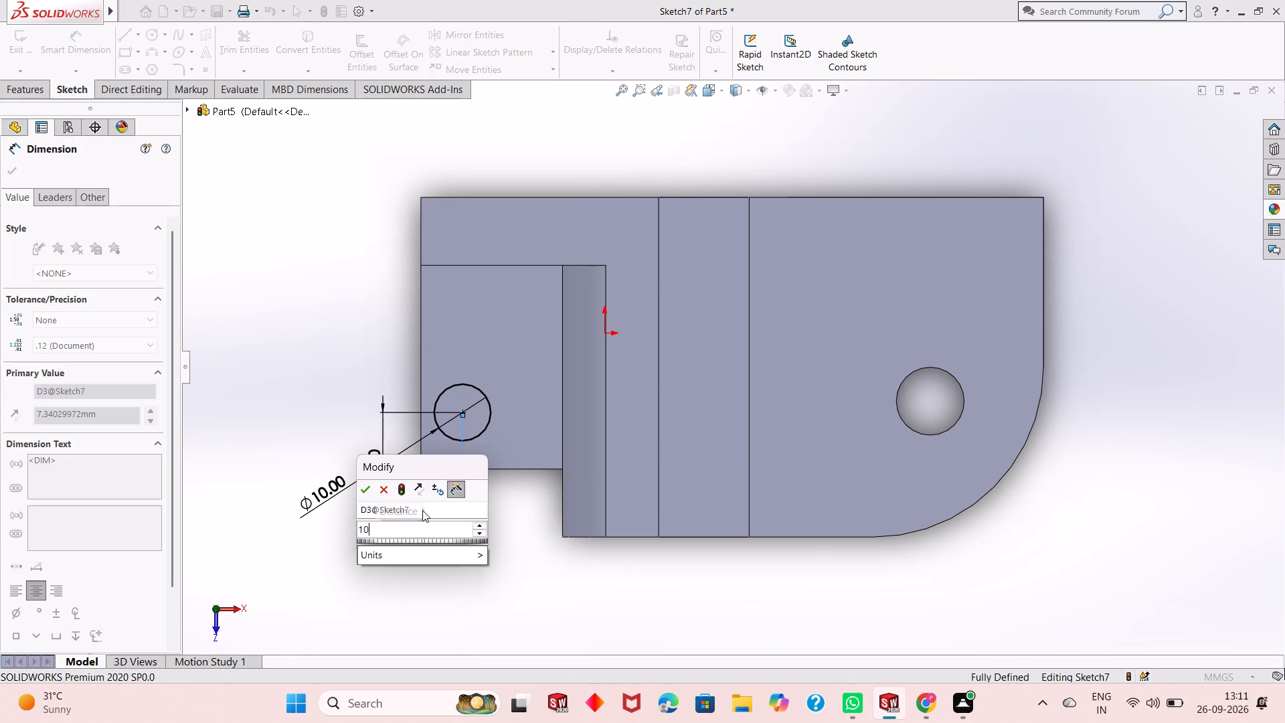
{"action": "key", "text": "Return"}
{"action": "right_click", "coordinate": [279, 350]}
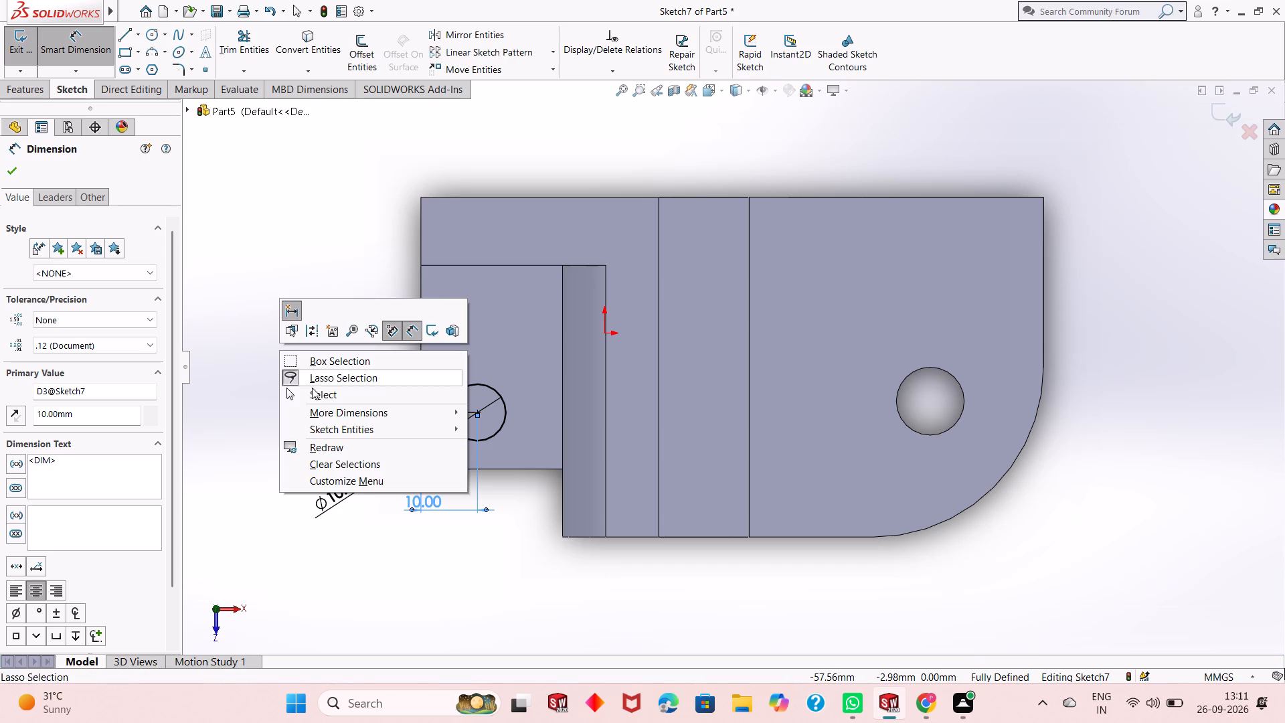
{"action": "left_click", "coordinate": [315, 394]}
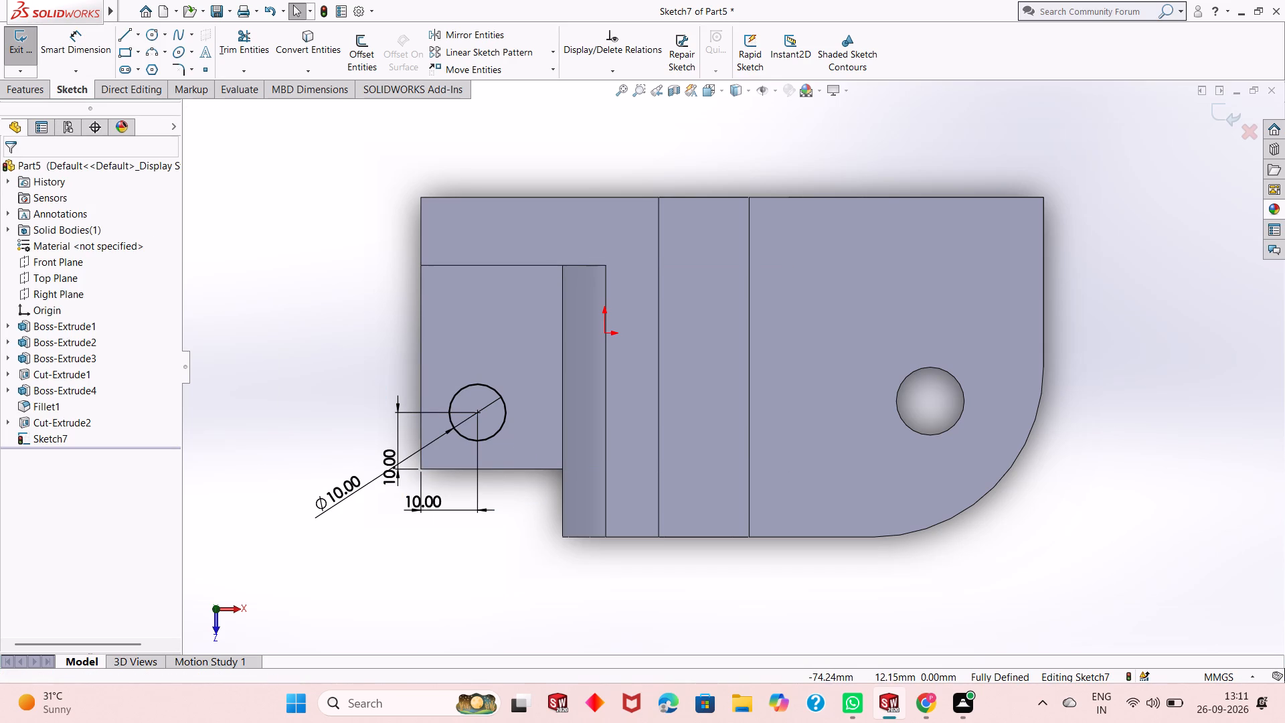
Cut-extrude the 10 mm circle through the base with a blind depth of 12 mm.
{"action": "left_click", "coordinate": [36, 100]}
{"action": "left_click", "coordinate": [32, 92]}
{"action": "left_click", "coordinate": [240, 52]}
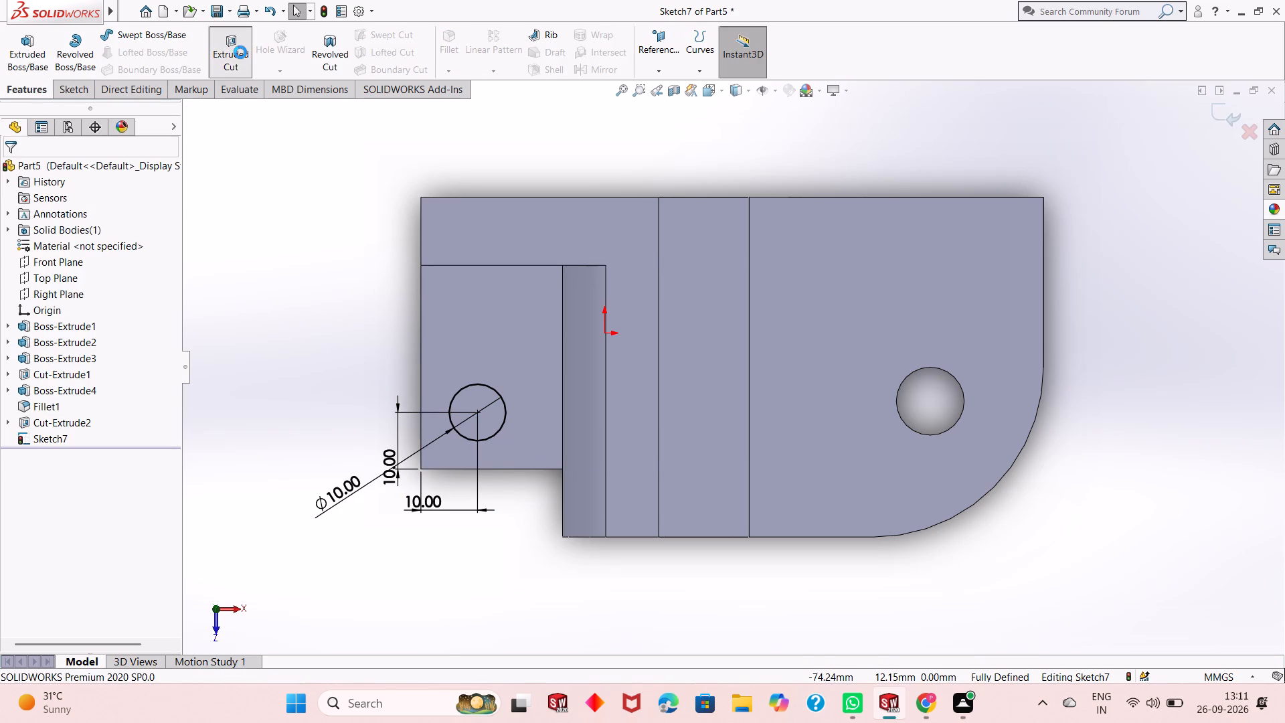
{"action": "left_click", "coordinate": [16, 173]}
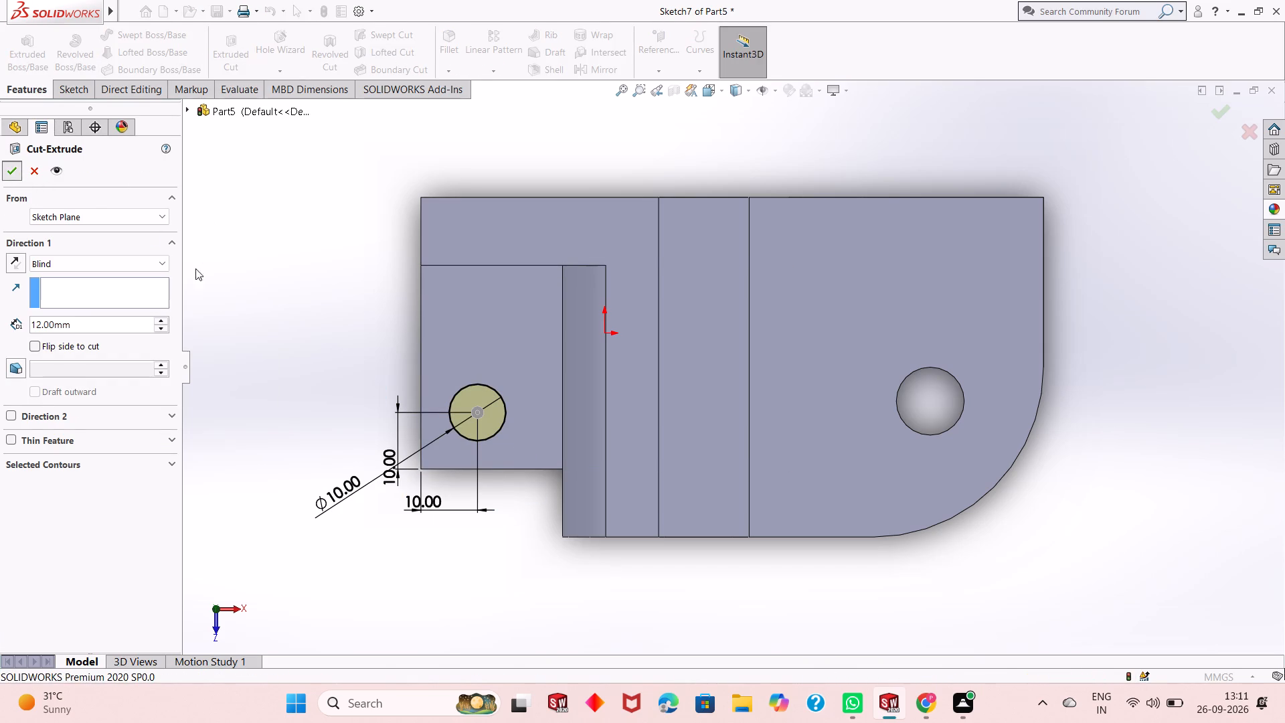
{"action": "left_click", "coordinate": [317, 331]}
Fillet the arm's upper-left corner edge and the base's front-left vertical edge with a 10 mm radius.
{"action": "middle_click_drag", "start_coordinate": [594, 413], "coordinate": [592, 286]}
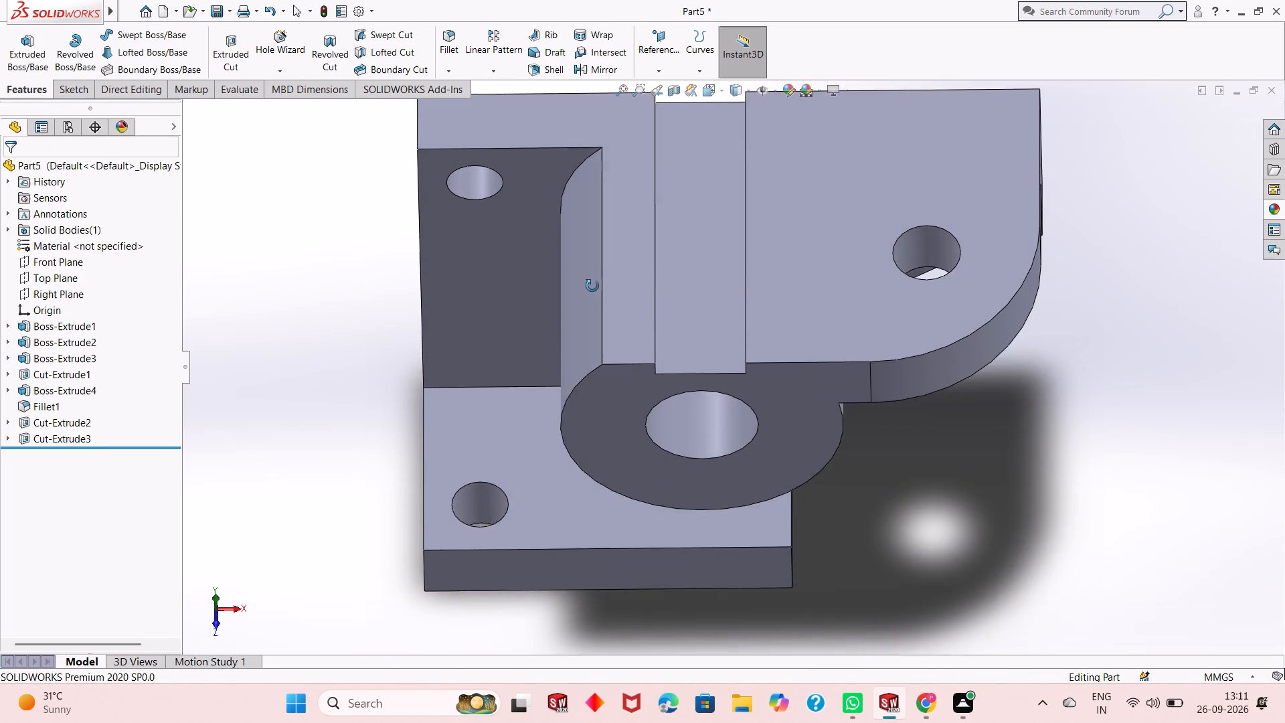
{"action": "middle_click_drag", "start_coordinate": [592, 286], "coordinate": [592, 285]}
{"action": "scroll", "coordinate": [586, 277], "scroll_direction": "up", "scroll_amount": 3}
{"action": "scroll", "coordinate": [711, 181], "scroll_direction": "down", "scroll_amount": 2}
{"action": "scroll", "coordinate": [696, 357], "scroll_direction": "up", "scroll_amount": 2}
{"action": "middle_click_drag", "start_coordinate": [696, 512], "coordinate": [696, 477]}
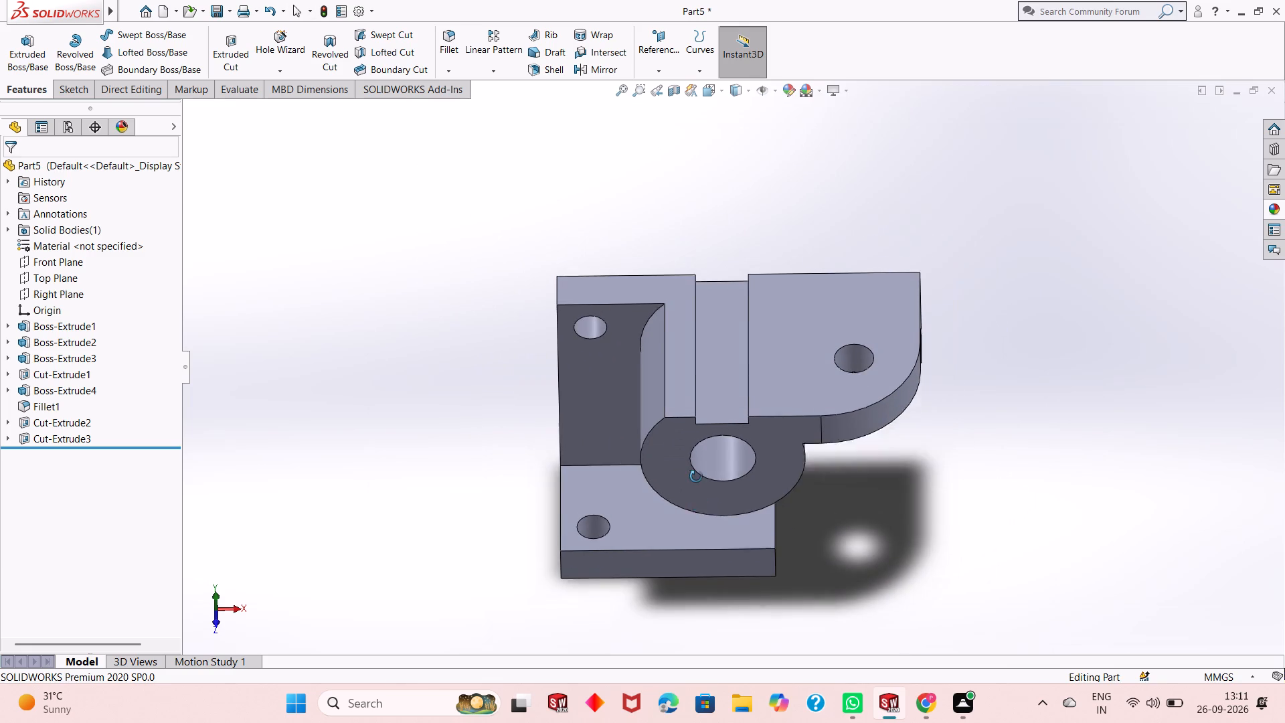
{"action": "middle_click_drag", "start_coordinate": [696, 477], "coordinate": [697, 411]}
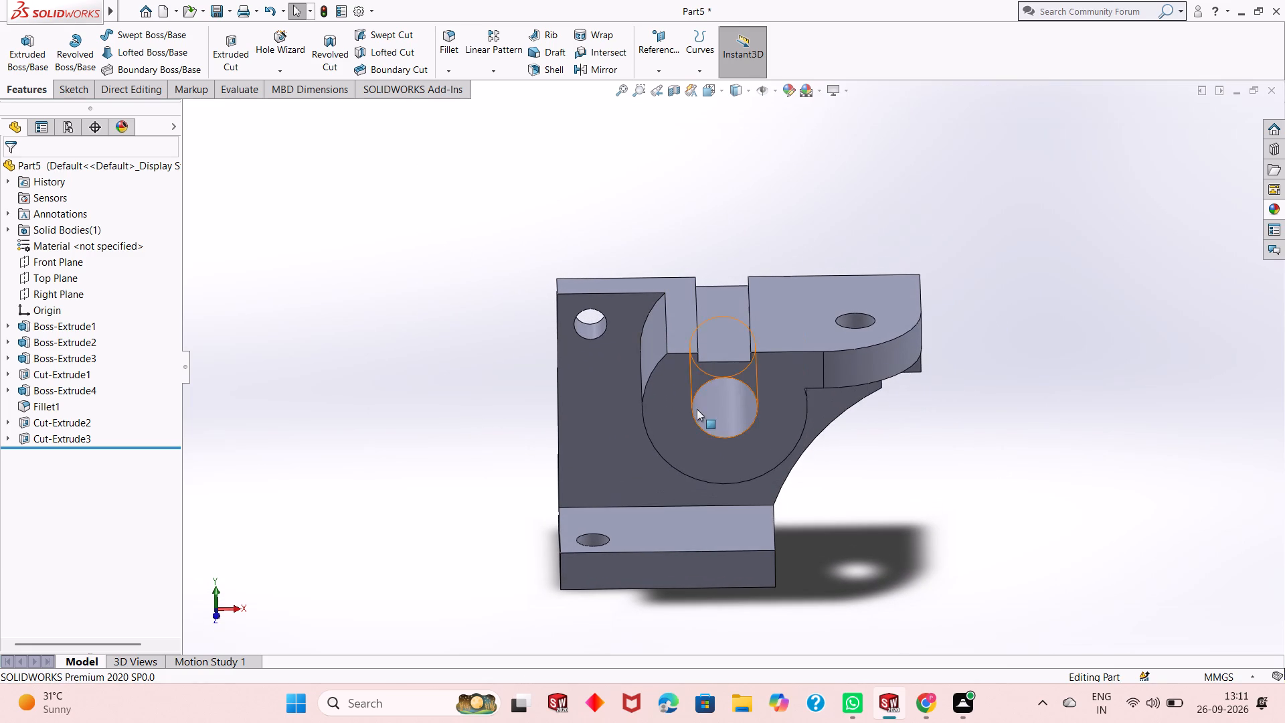
{"action": "left_click", "coordinate": [444, 48]}
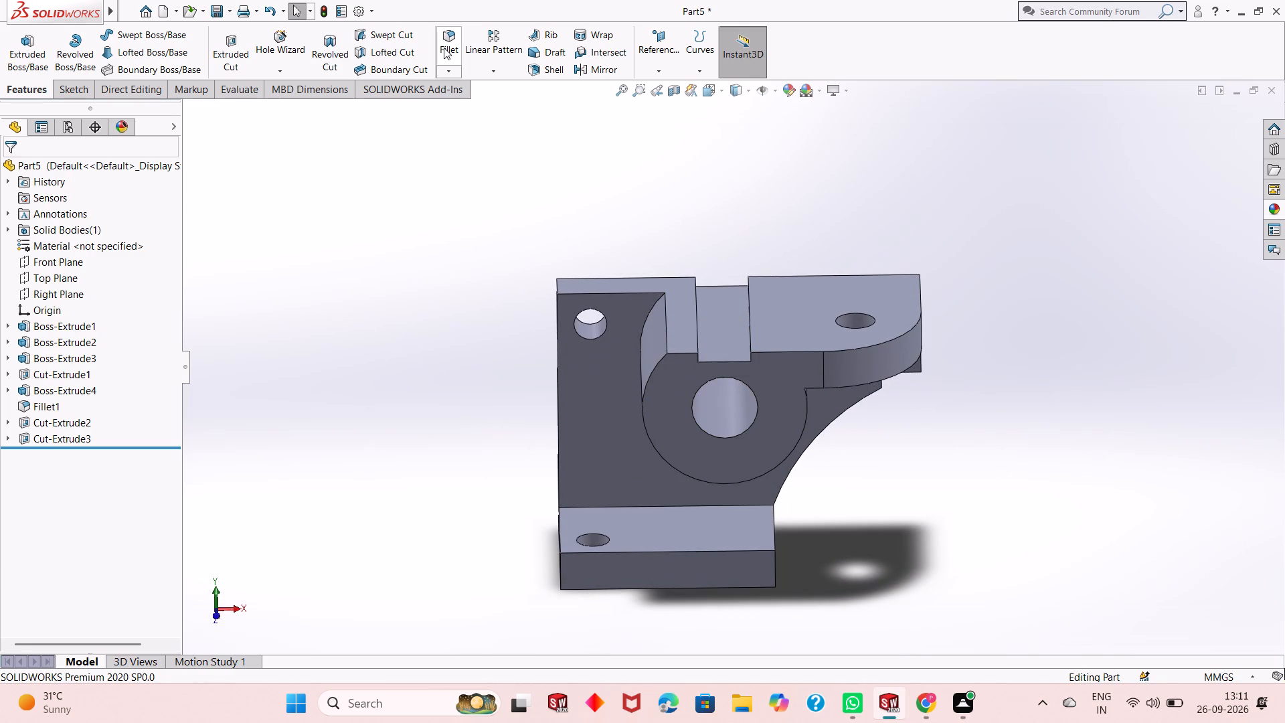
{"action": "type", "text": "10"}
{"action": "key", "text": "Return"}
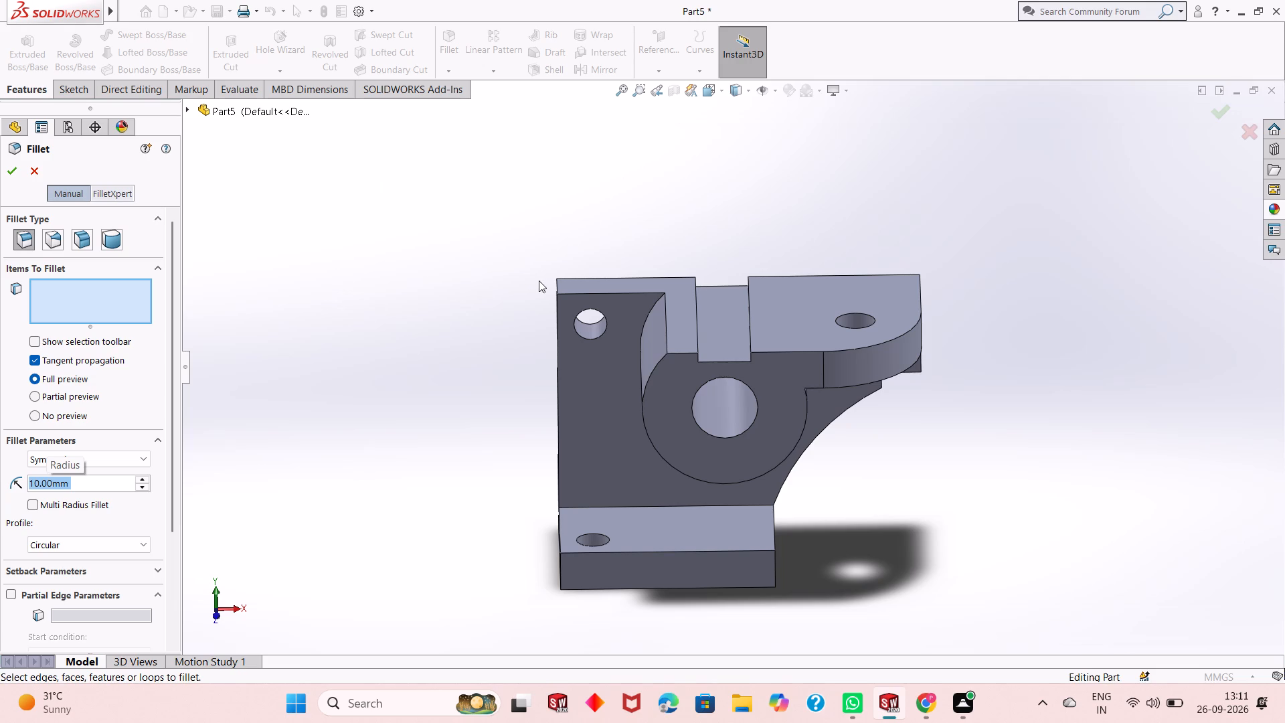
{"action": "left_click", "coordinate": [558, 285]}
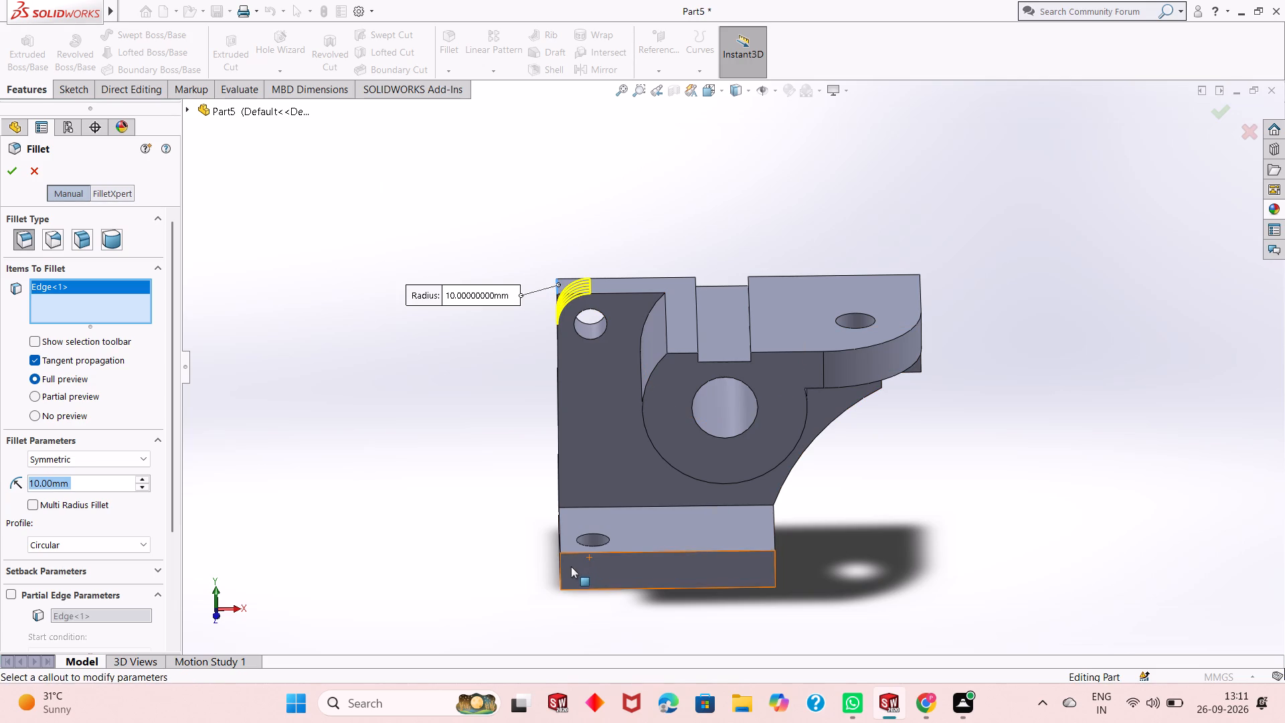
{"action": "left_click", "coordinate": [561, 582]}
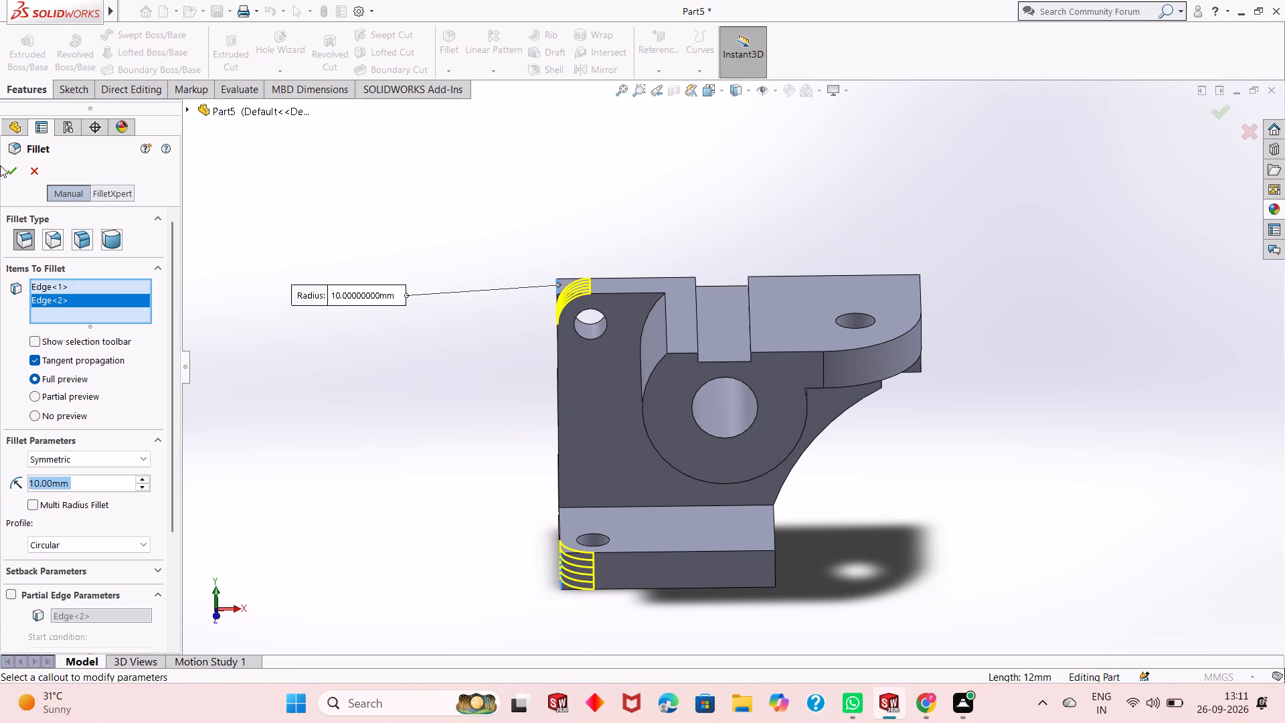
{"action": "left_click", "coordinate": [8, 169]}
{"action": "left_click", "coordinate": [435, 383]}
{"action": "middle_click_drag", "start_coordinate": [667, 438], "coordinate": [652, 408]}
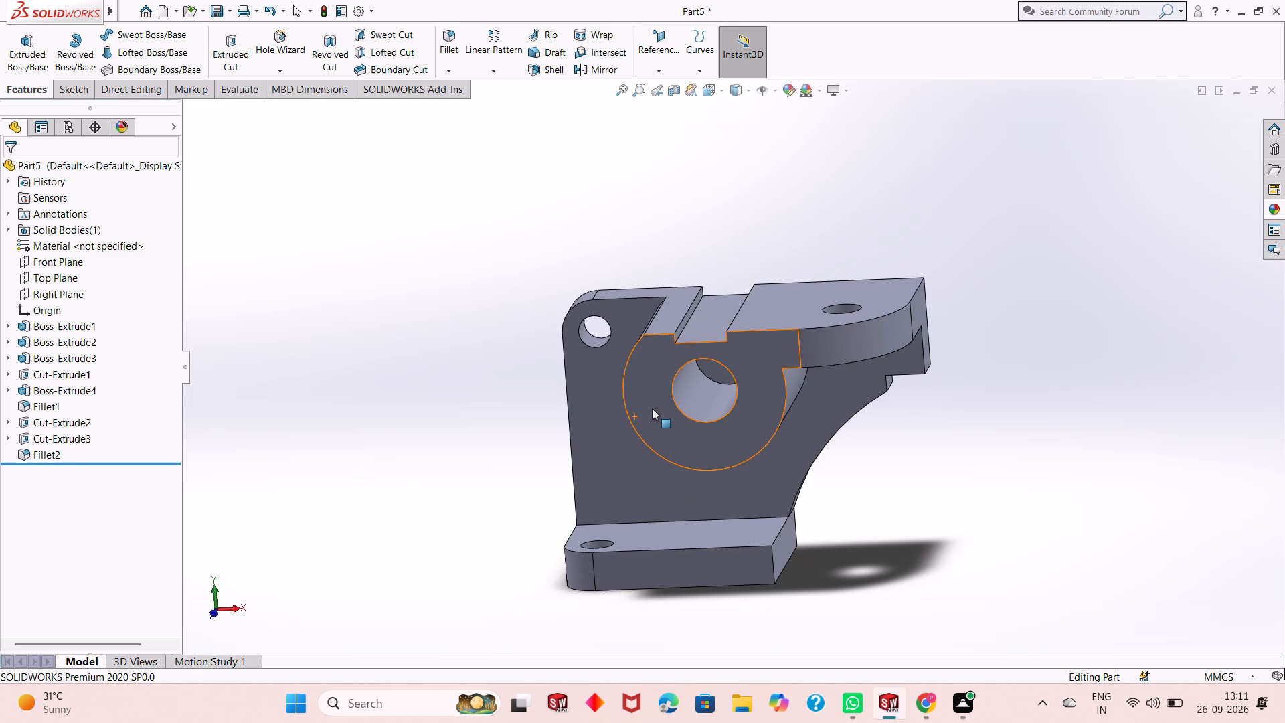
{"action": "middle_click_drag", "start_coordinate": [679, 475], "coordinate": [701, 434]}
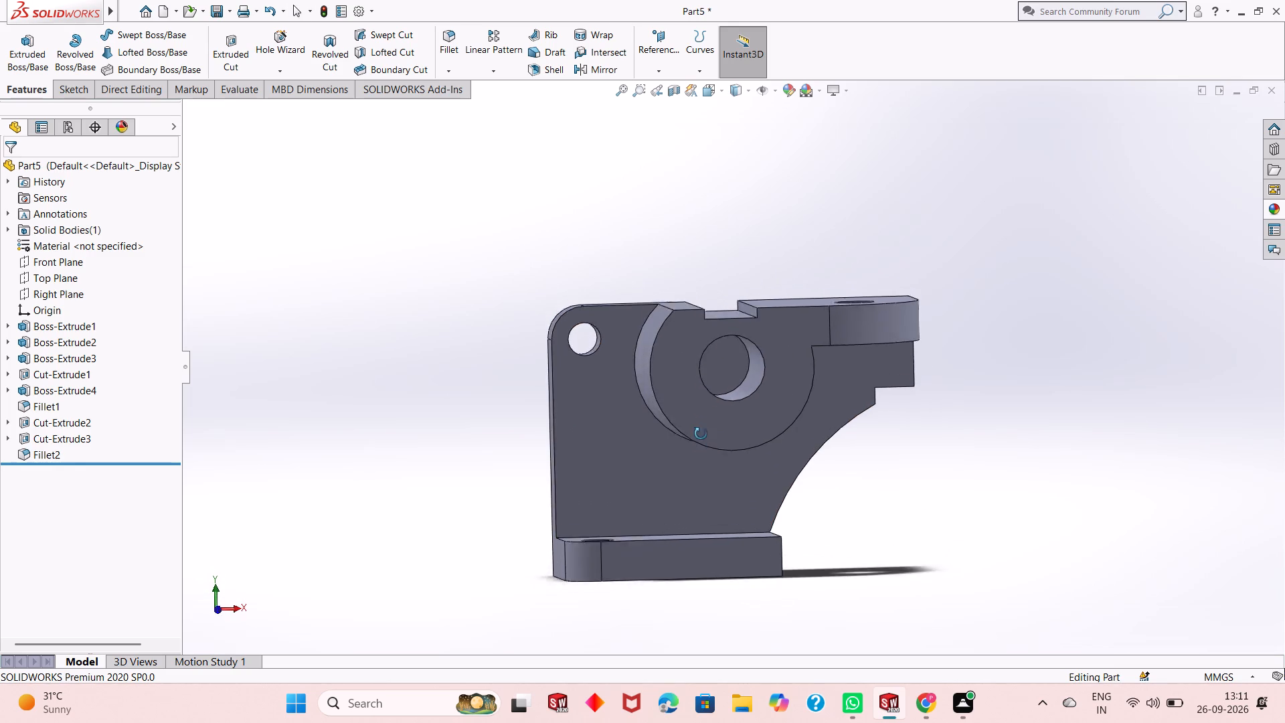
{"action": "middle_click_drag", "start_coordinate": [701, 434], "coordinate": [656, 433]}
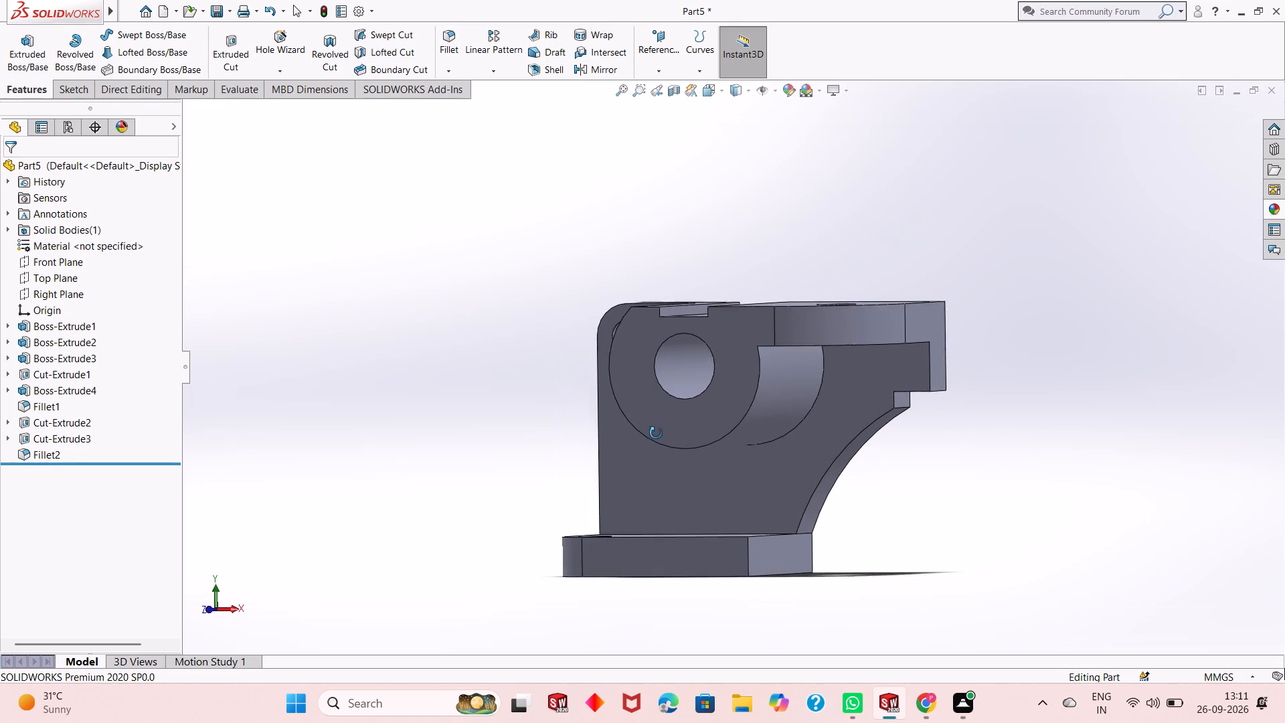
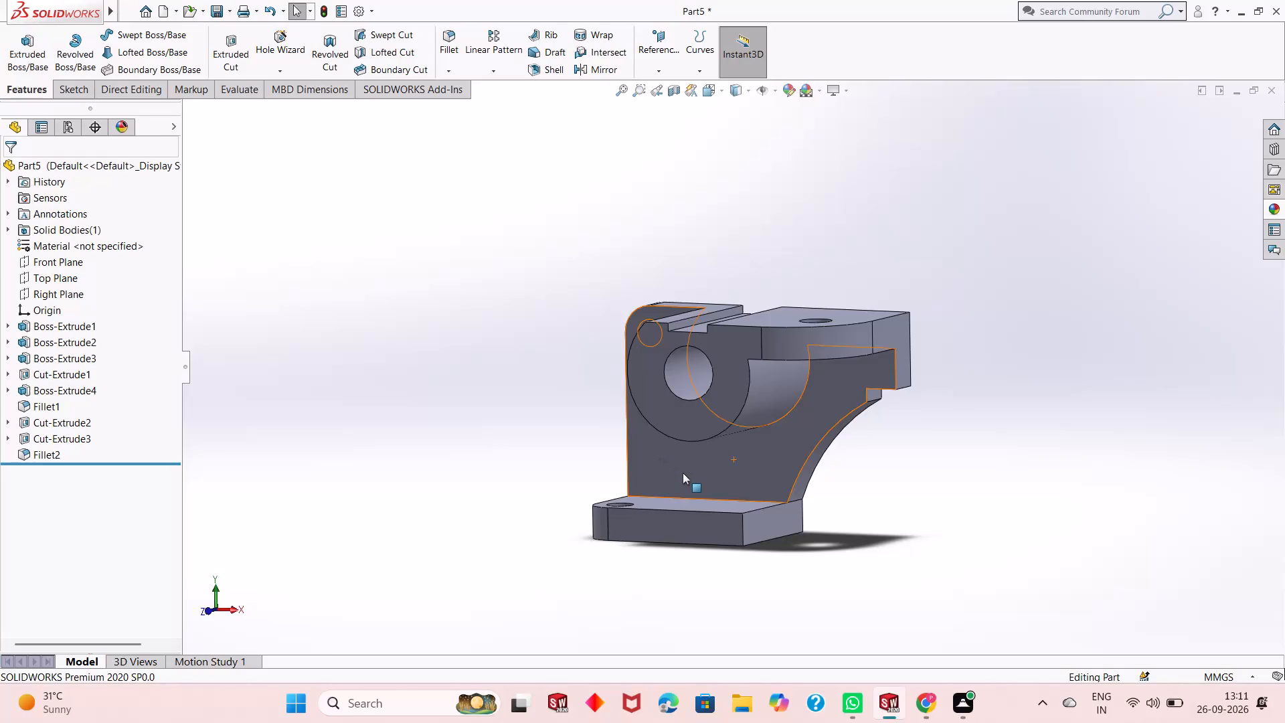
Start a reference plane offset from the Right Plane as its first reference.
{"action": "middle_click_drag", "start_coordinate": [861, 488], "coordinate": [835, 489]}
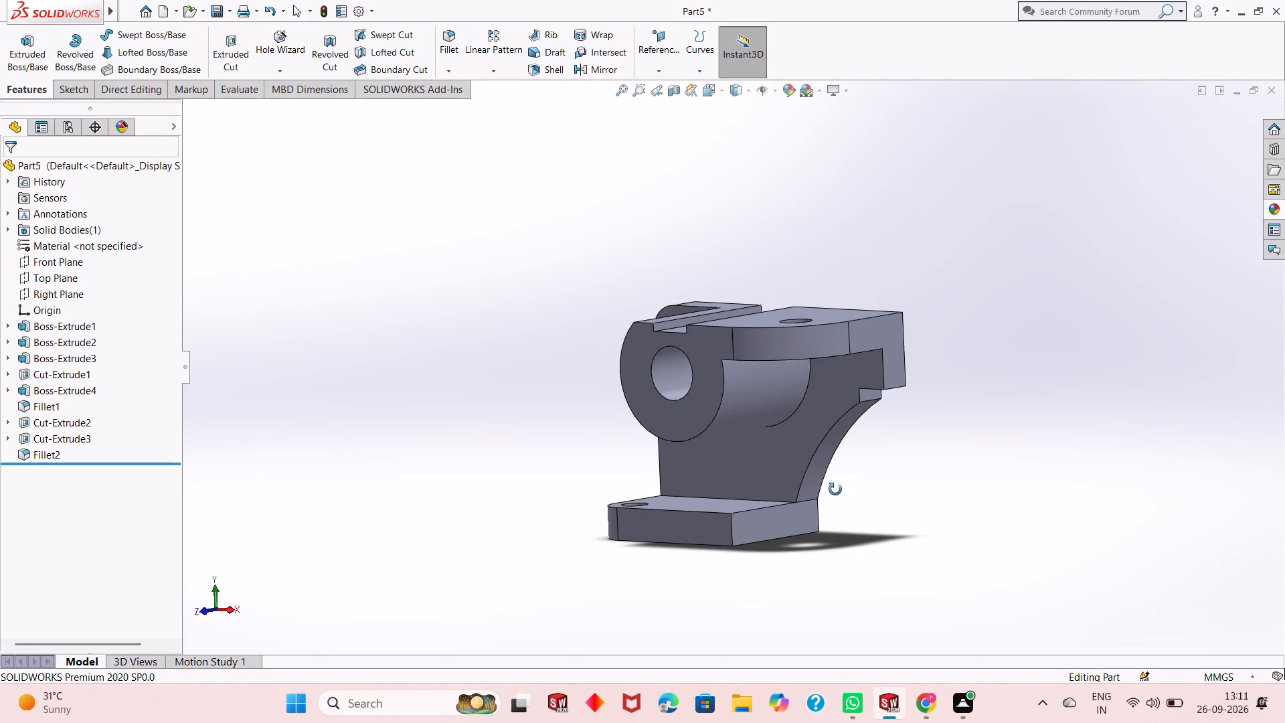
{"action": "middle_click_drag", "start_coordinate": [835, 489], "coordinate": [809, 504]}
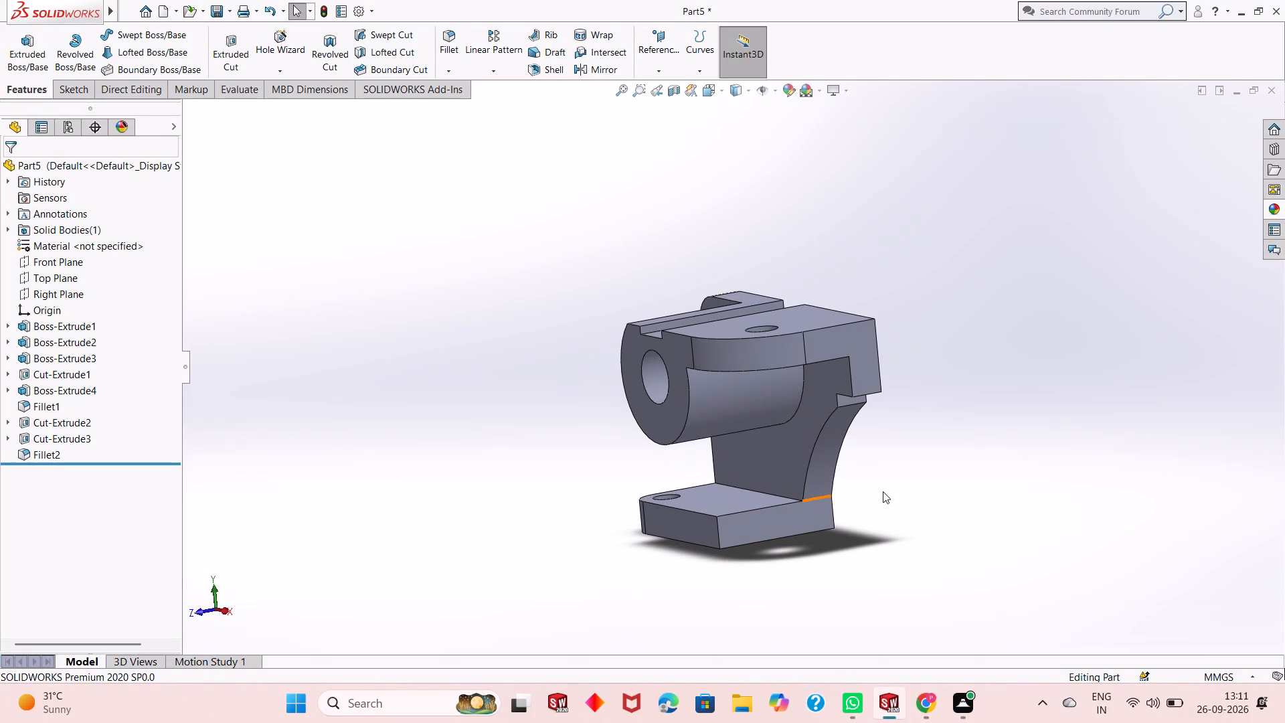
{"action": "scroll", "coordinate": [883, 491], "scroll_direction": "up", "scroll_amount": 1}
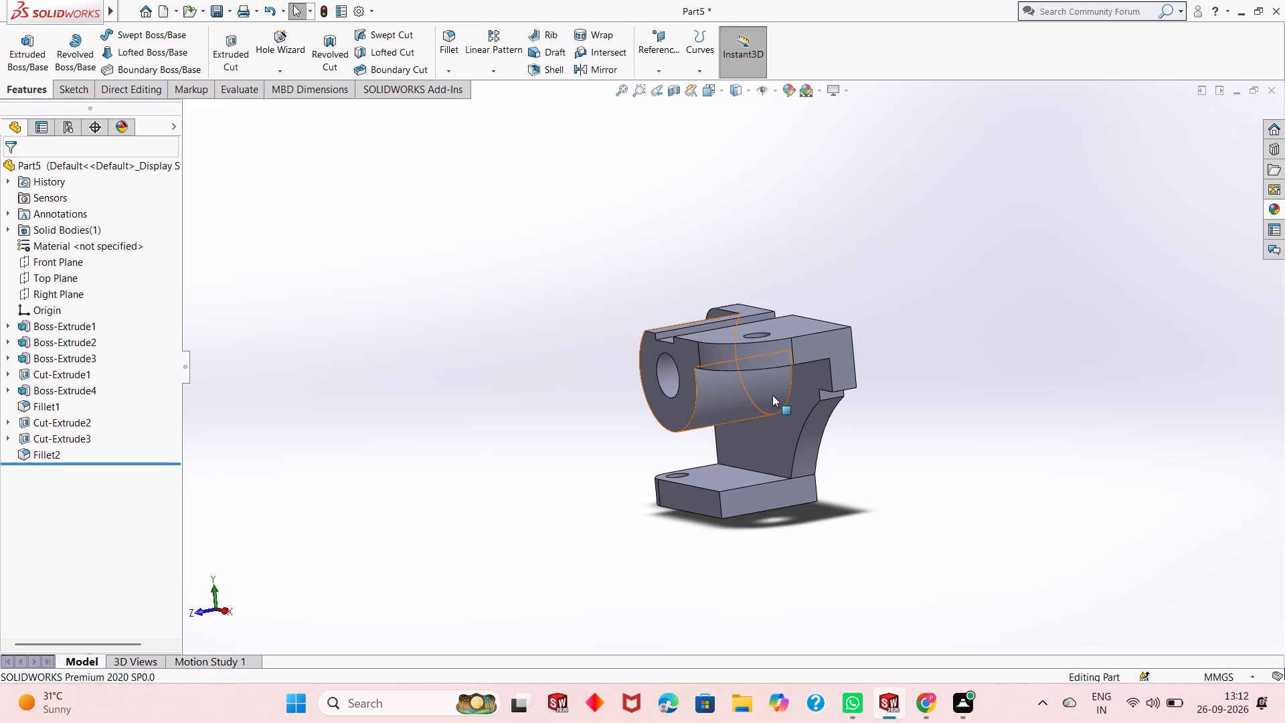
{"action": "middle_click_drag", "start_coordinate": [772, 396], "coordinate": [817, 382]}
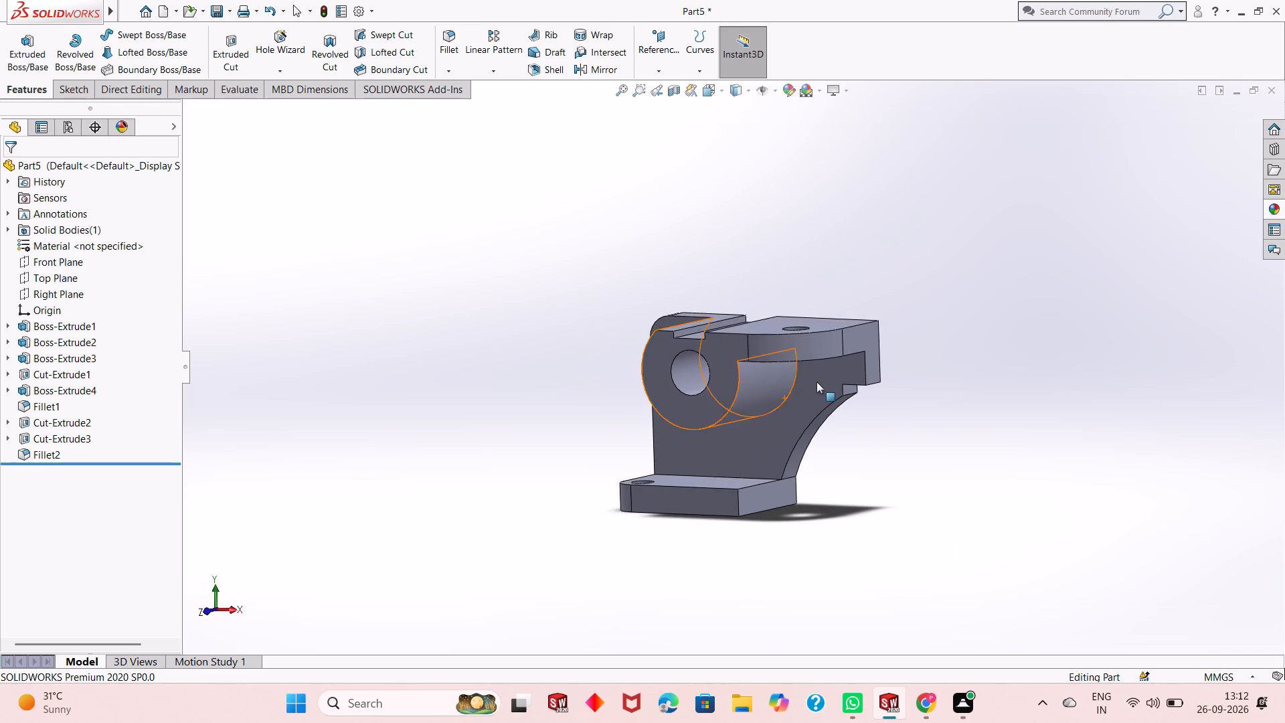
{"action": "middle_click_drag", "start_coordinate": [730, 250], "coordinate": [708, 324]}
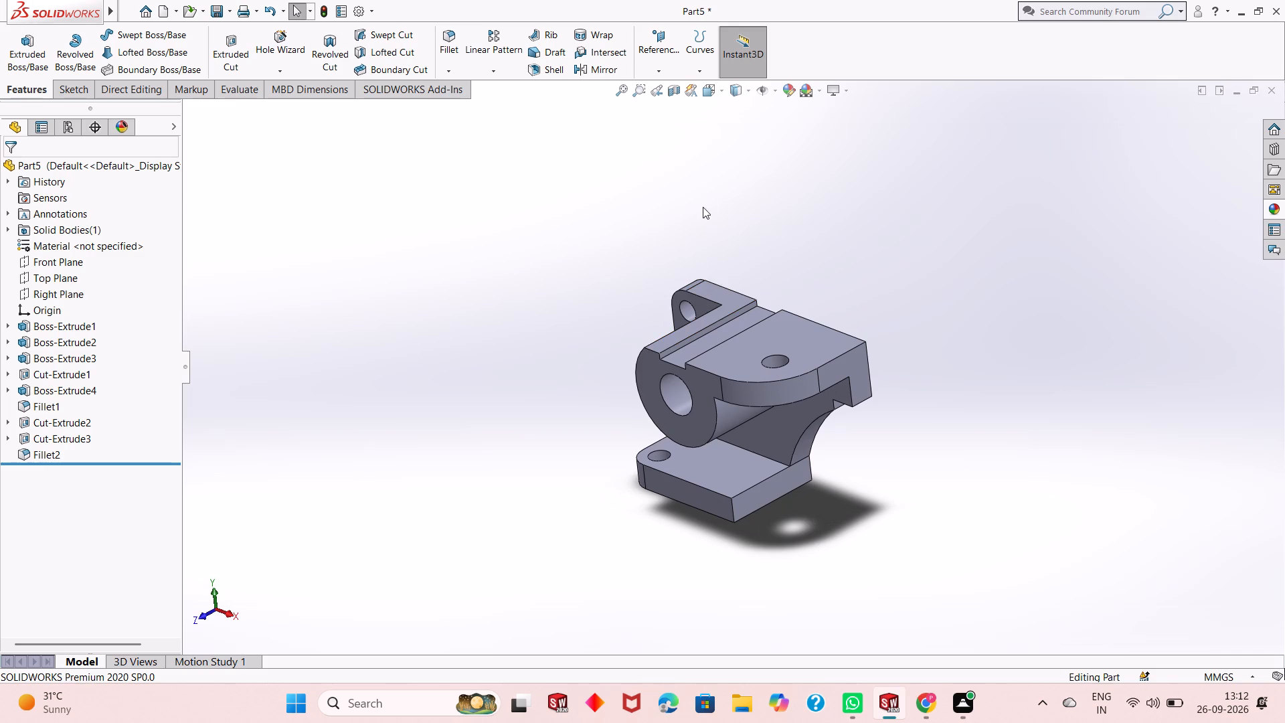
{"action": "left_click", "coordinate": [669, 74]}
{"action": "left_click", "coordinate": [669, 94]}
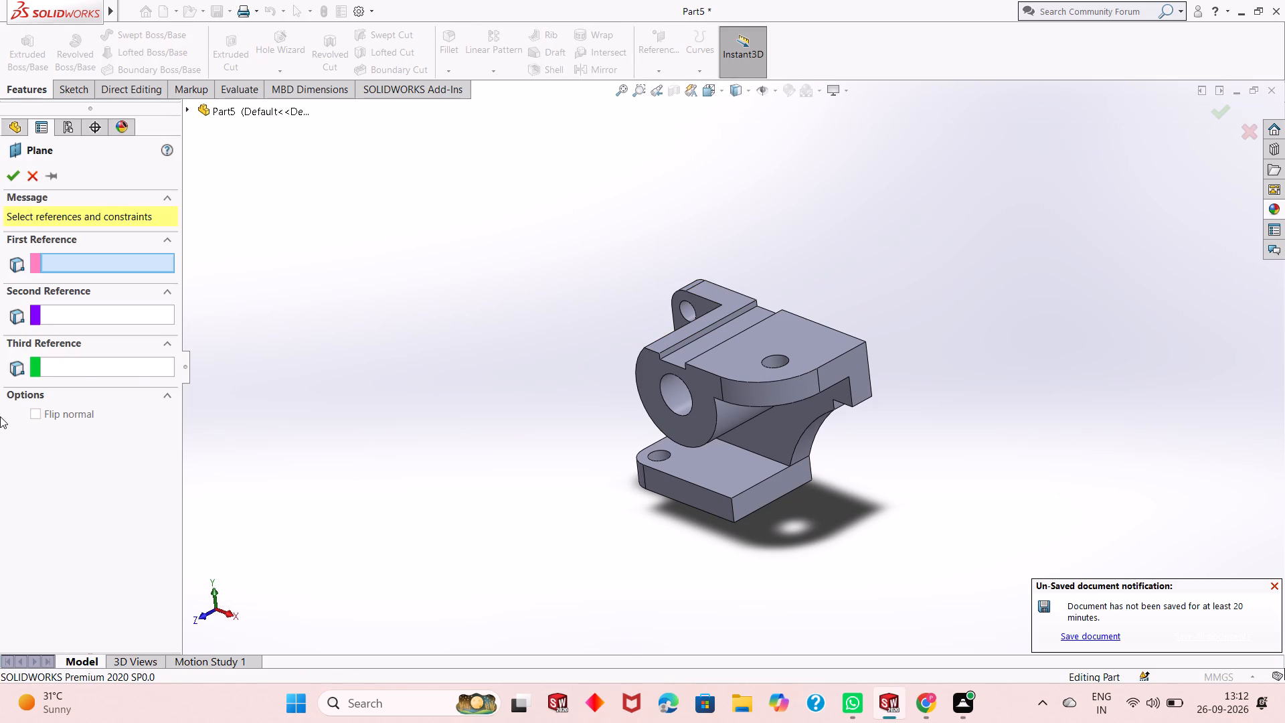
{"action": "left_click", "coordinate": [203, 108]}
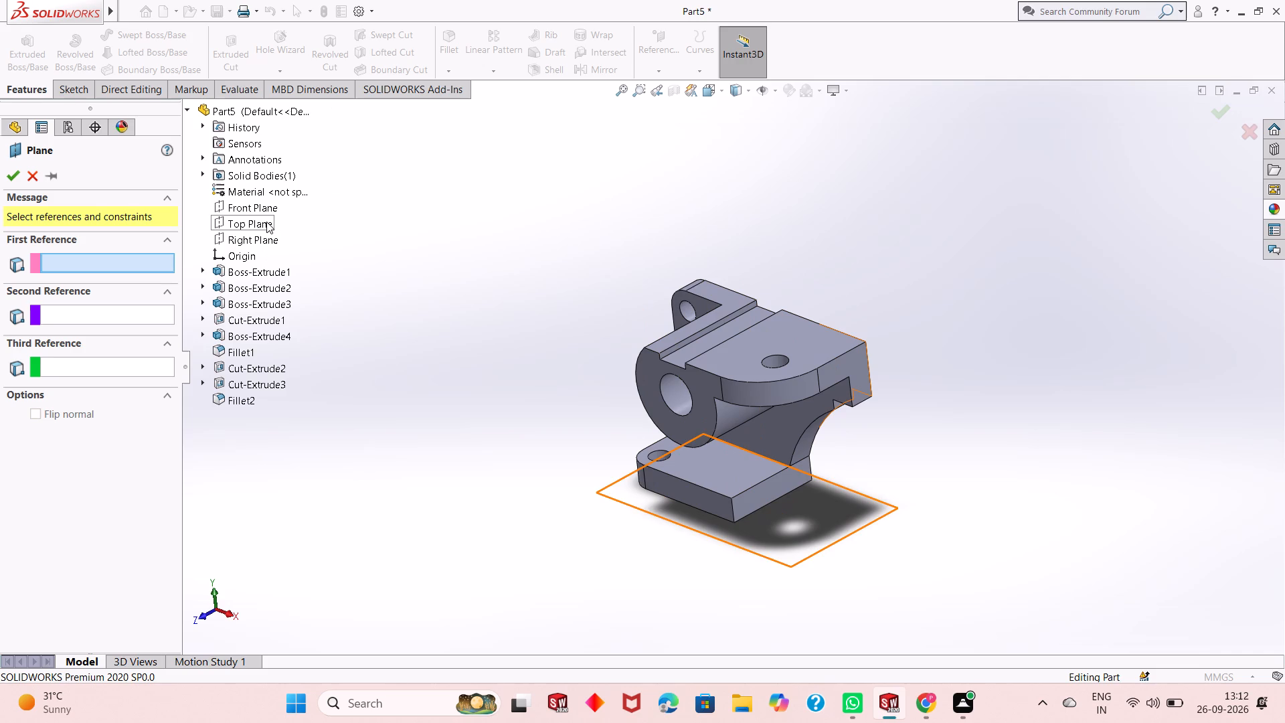
{"action": "left_click", "coordinate": [258, 236]}
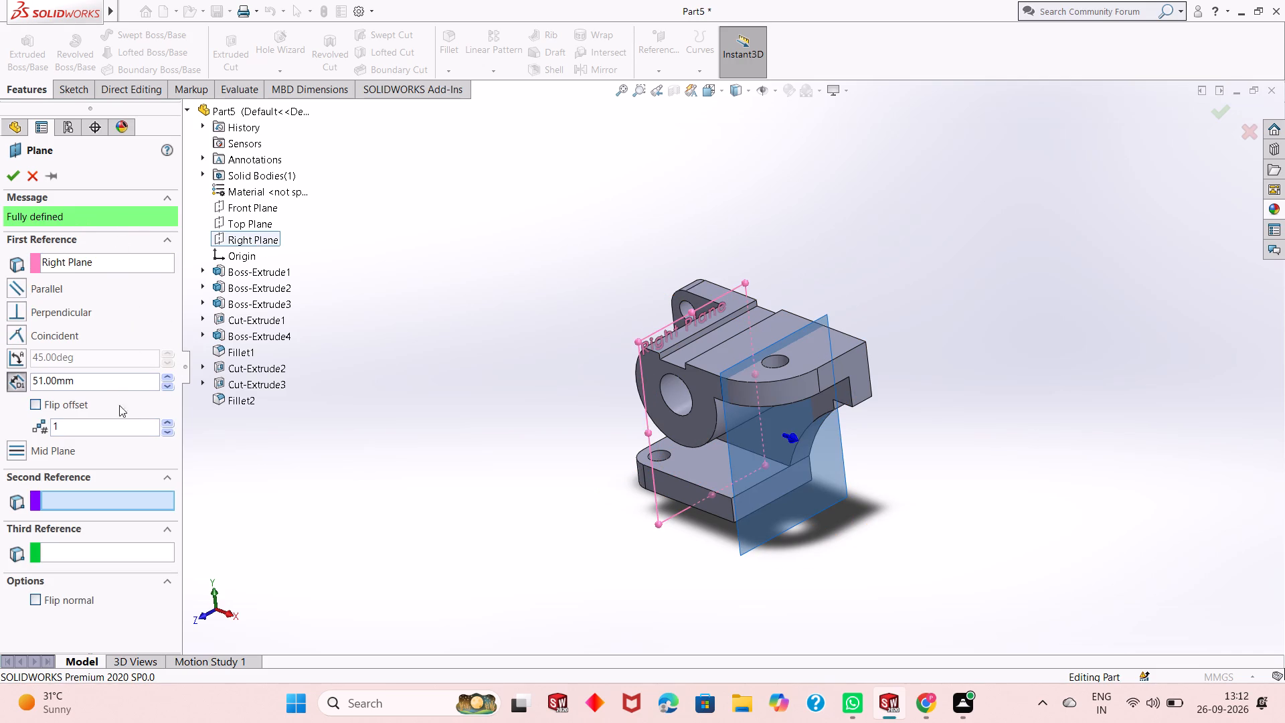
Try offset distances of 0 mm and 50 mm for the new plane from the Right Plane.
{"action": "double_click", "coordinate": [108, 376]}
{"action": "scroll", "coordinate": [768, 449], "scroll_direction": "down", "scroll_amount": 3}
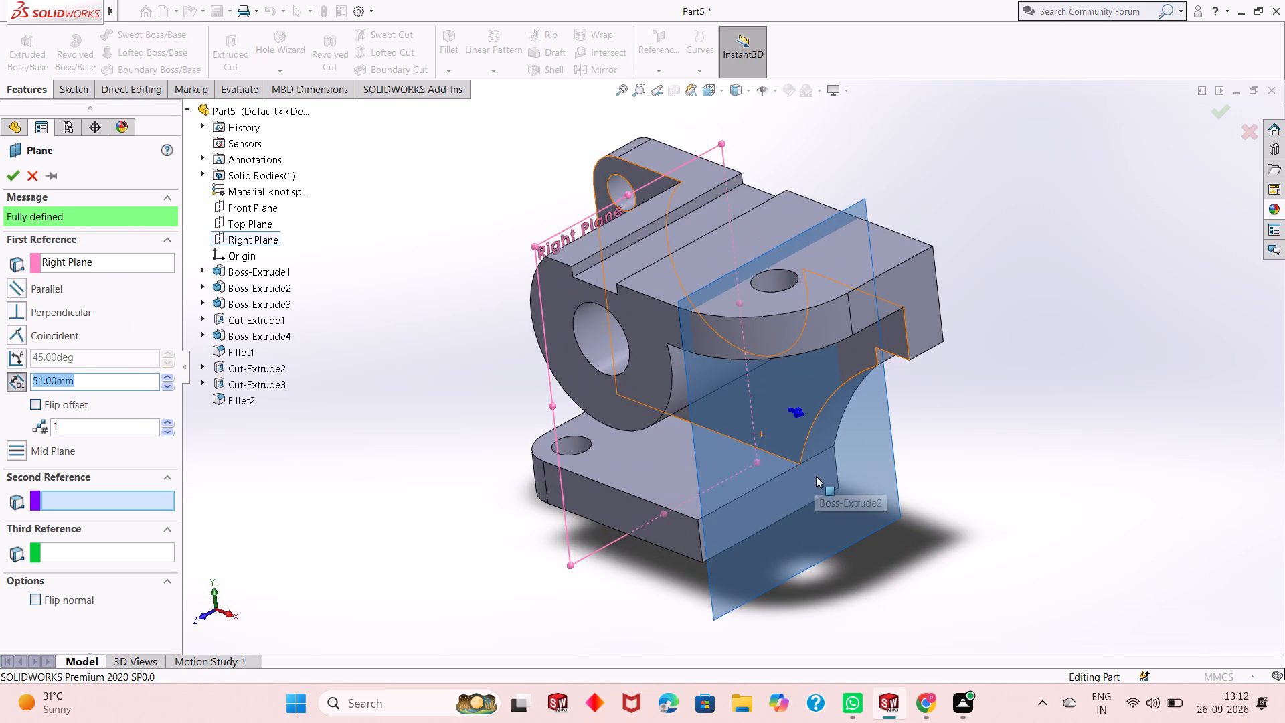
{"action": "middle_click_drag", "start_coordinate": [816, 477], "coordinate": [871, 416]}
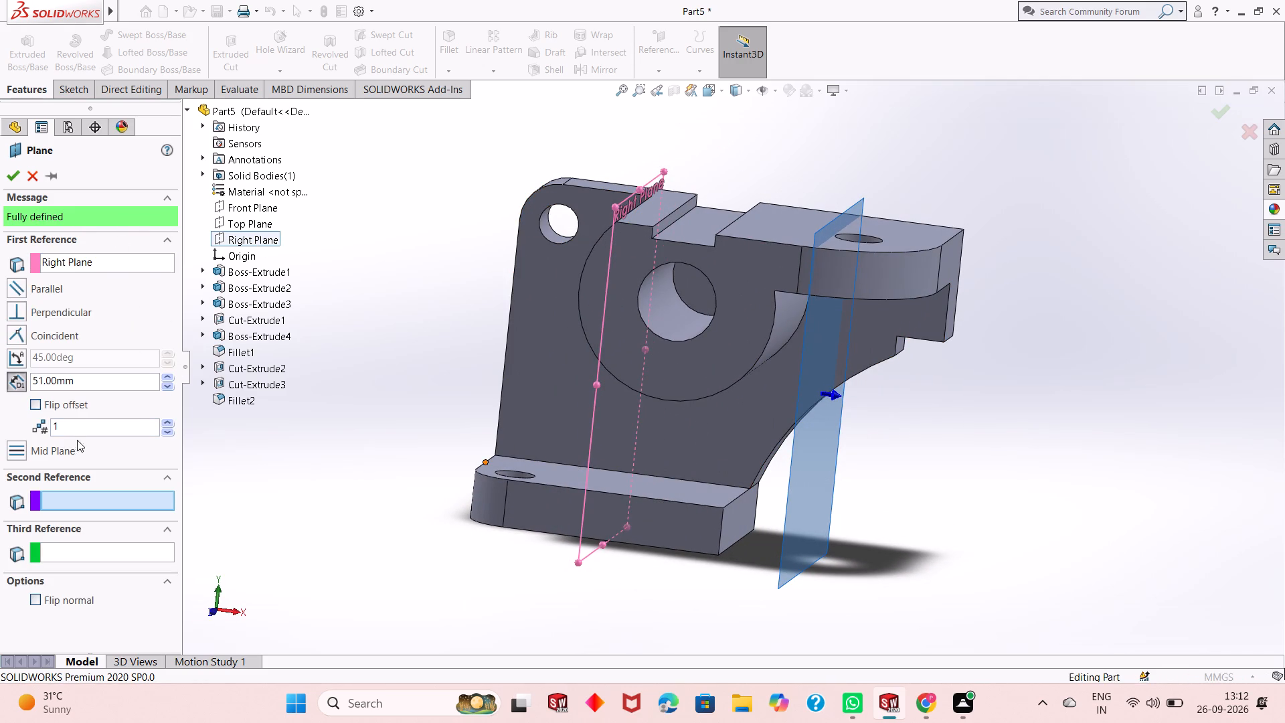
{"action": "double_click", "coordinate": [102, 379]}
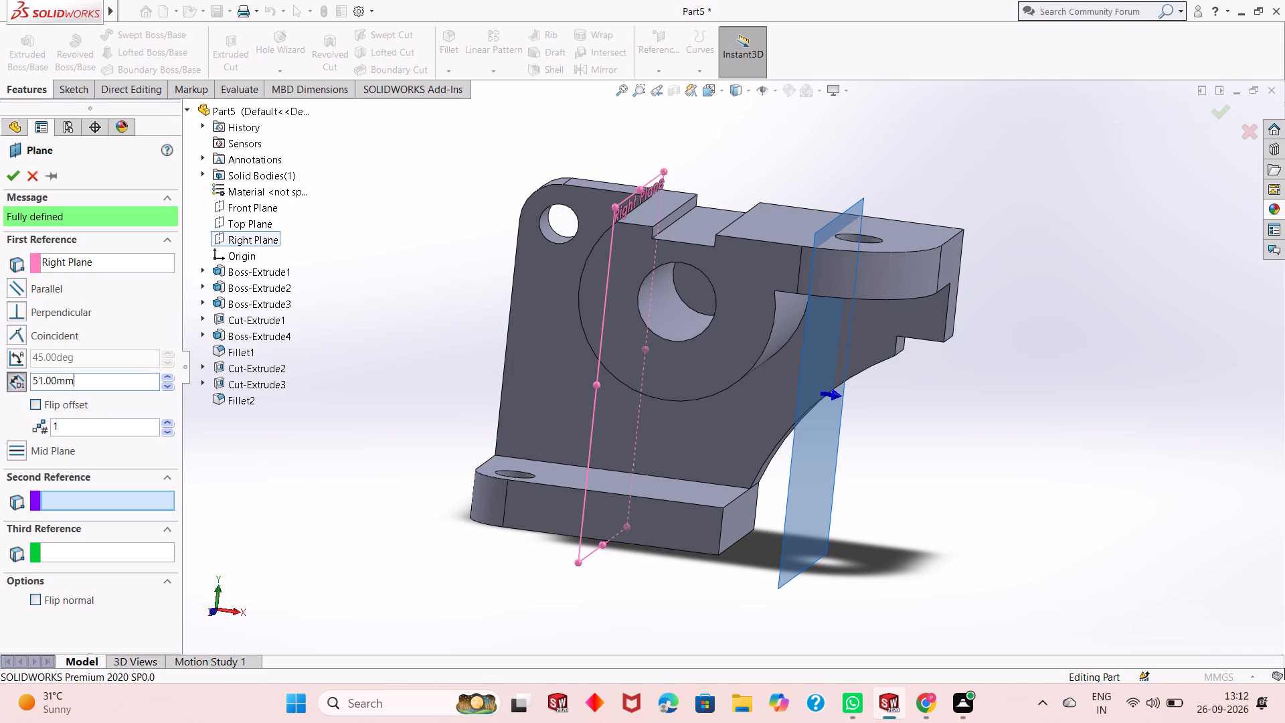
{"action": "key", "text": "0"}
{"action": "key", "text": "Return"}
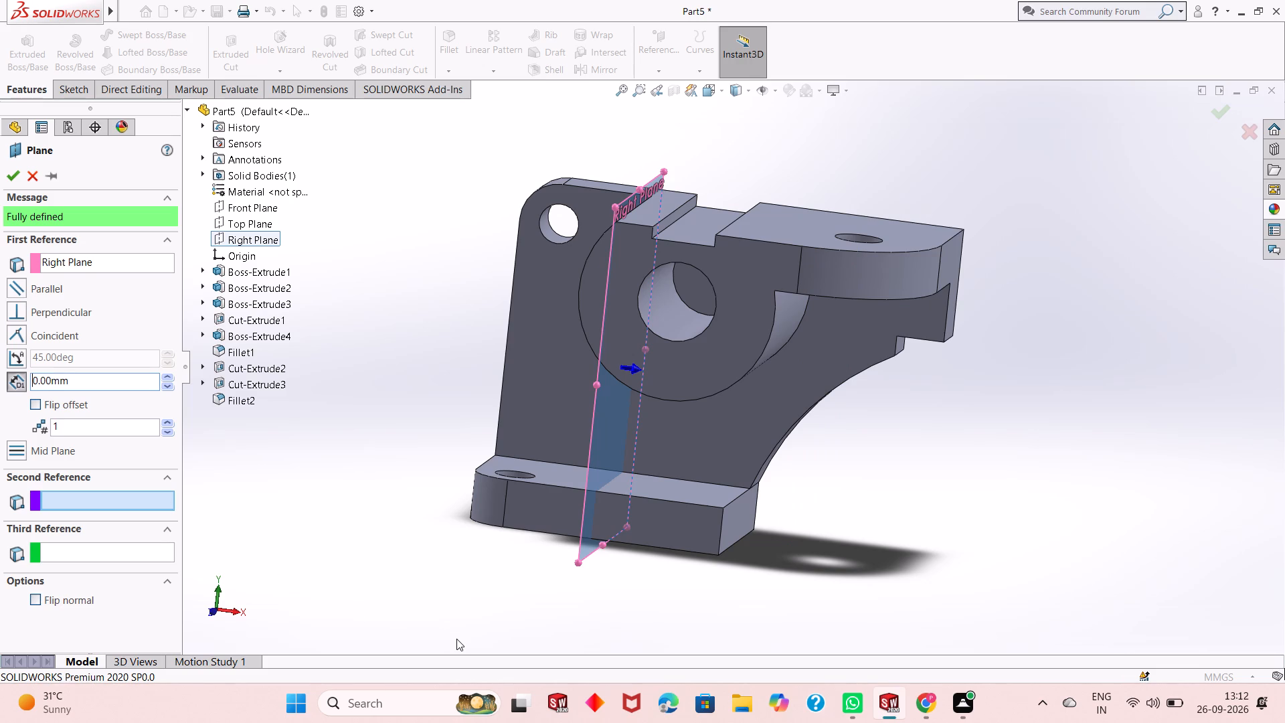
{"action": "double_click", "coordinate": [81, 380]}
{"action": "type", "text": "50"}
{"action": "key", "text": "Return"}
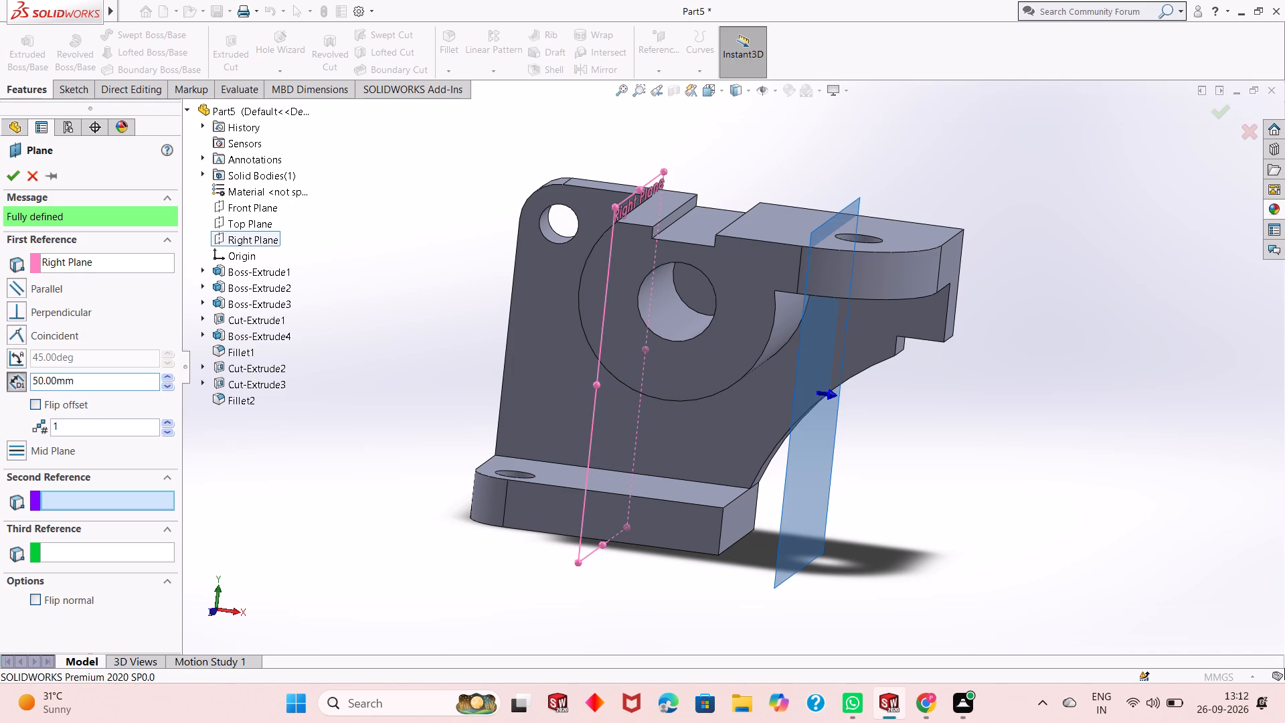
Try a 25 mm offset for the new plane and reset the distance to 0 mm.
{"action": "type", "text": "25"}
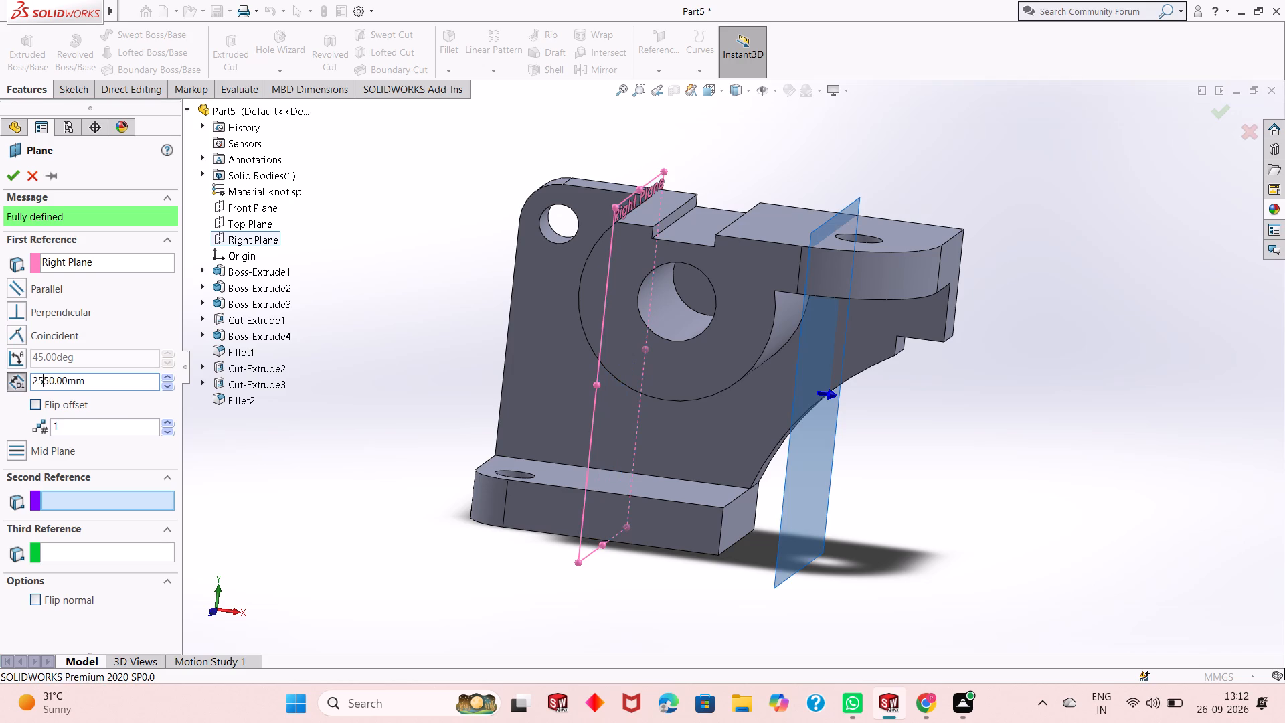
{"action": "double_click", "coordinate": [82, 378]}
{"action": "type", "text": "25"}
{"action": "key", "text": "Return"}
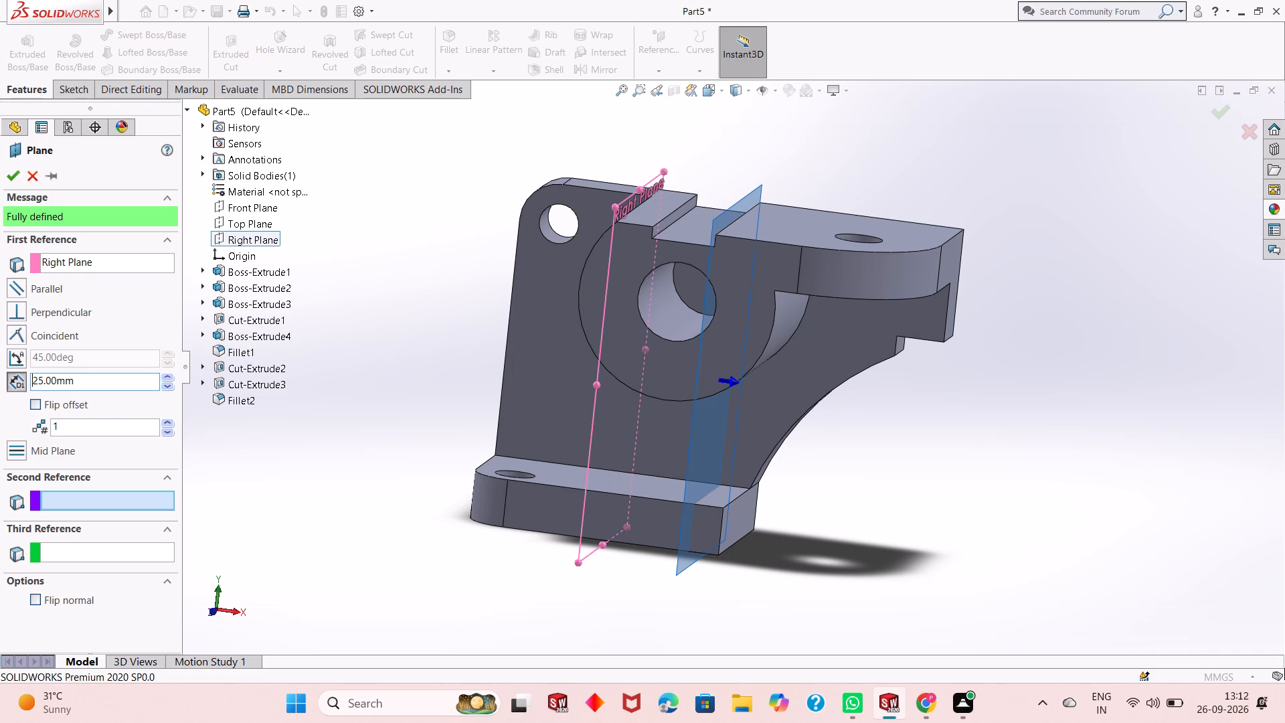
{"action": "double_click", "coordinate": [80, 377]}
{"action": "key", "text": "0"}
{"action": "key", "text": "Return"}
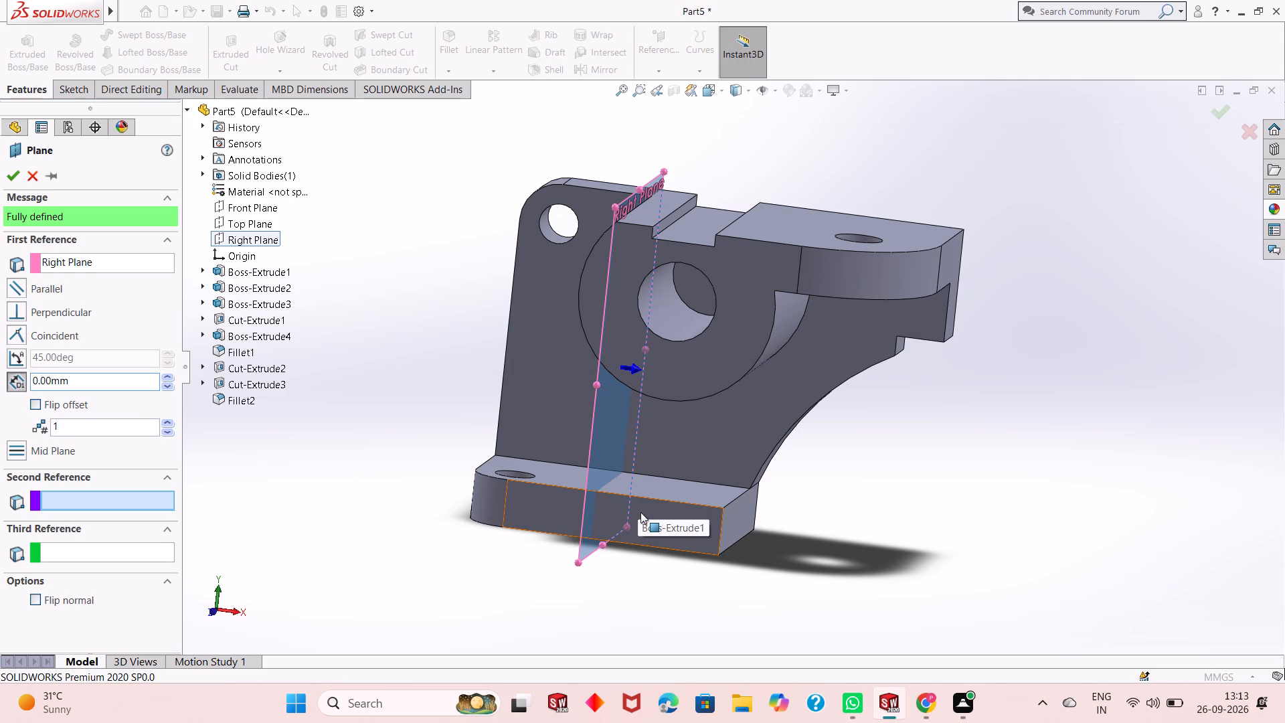
Flip the plane's offset to the opposite side of the Right Plane and set the distance to 25 mm.
{"action": "double_click", "coordinate": [118, 382]}
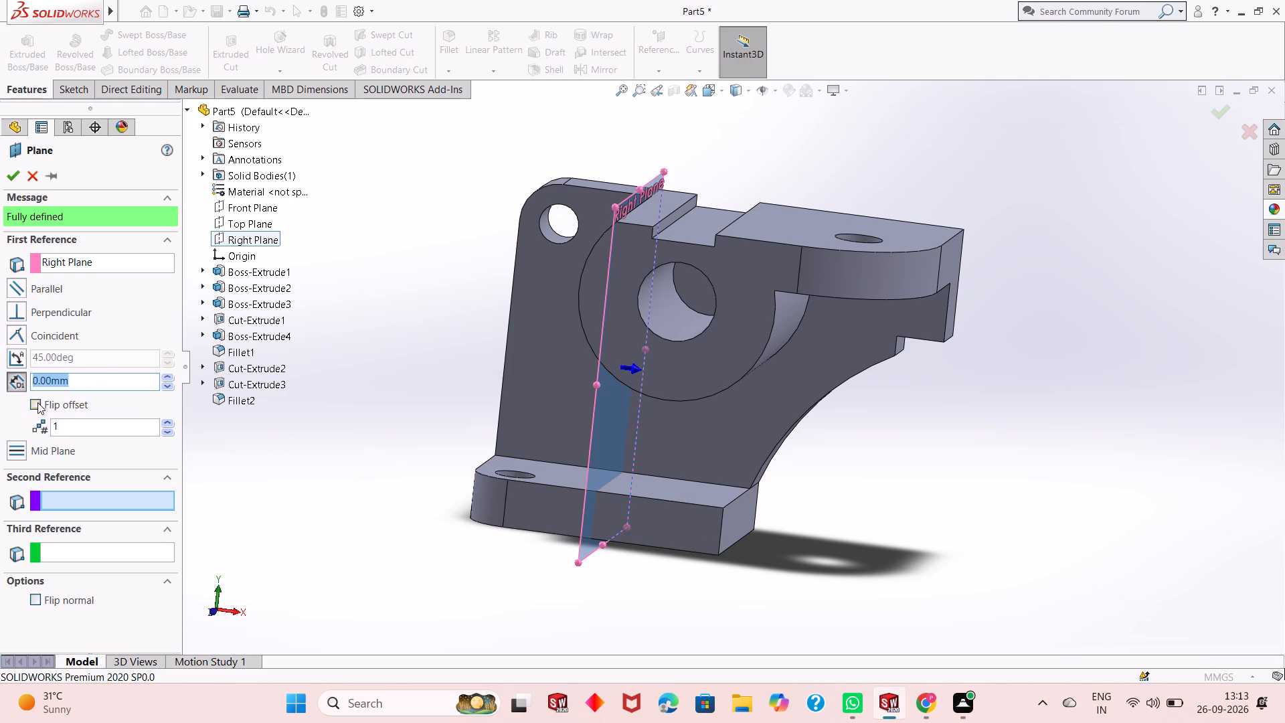
{"action": "left_click", "coordinate": [37, 402]}
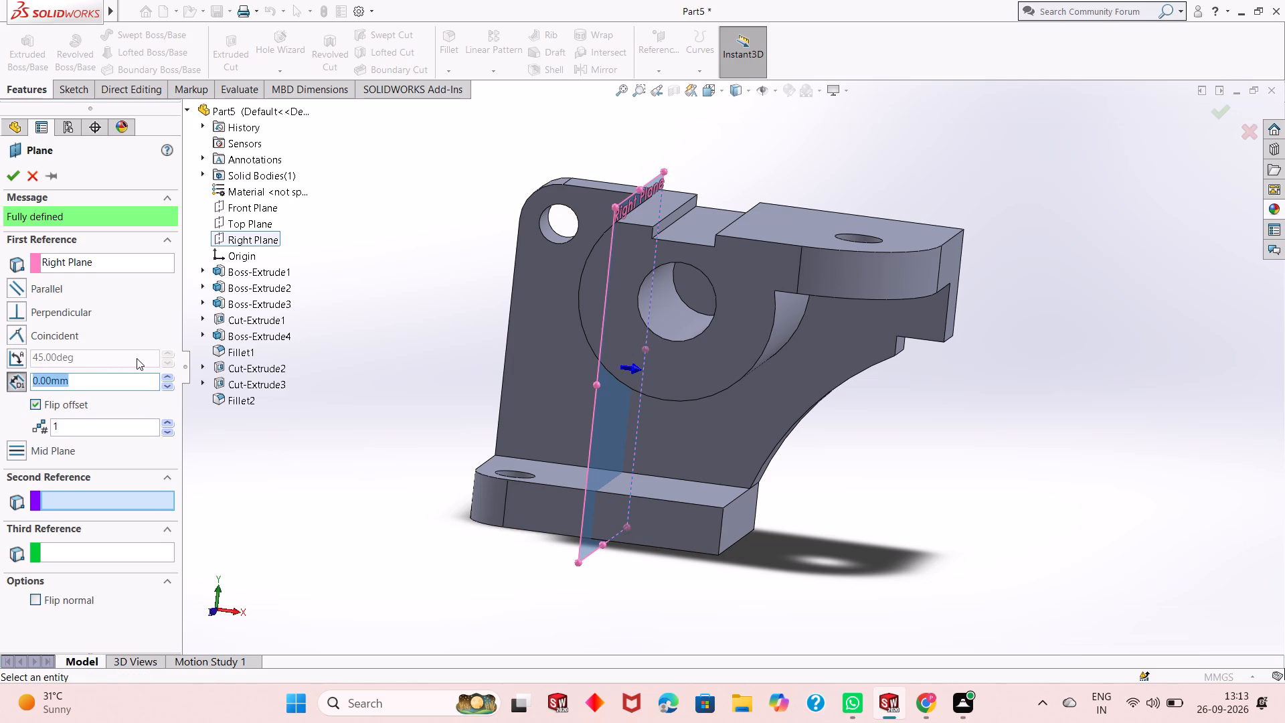
{"action": "type", "text": "25"}
{"action": "key", "text": "Return"}
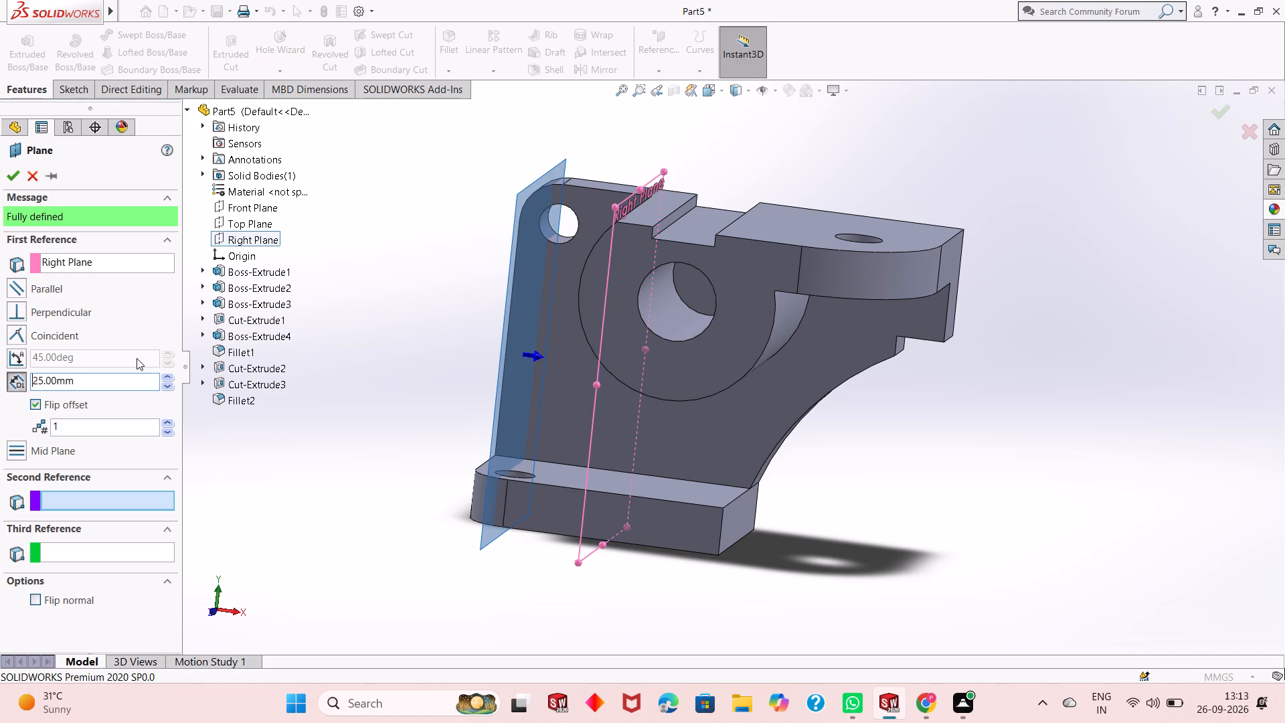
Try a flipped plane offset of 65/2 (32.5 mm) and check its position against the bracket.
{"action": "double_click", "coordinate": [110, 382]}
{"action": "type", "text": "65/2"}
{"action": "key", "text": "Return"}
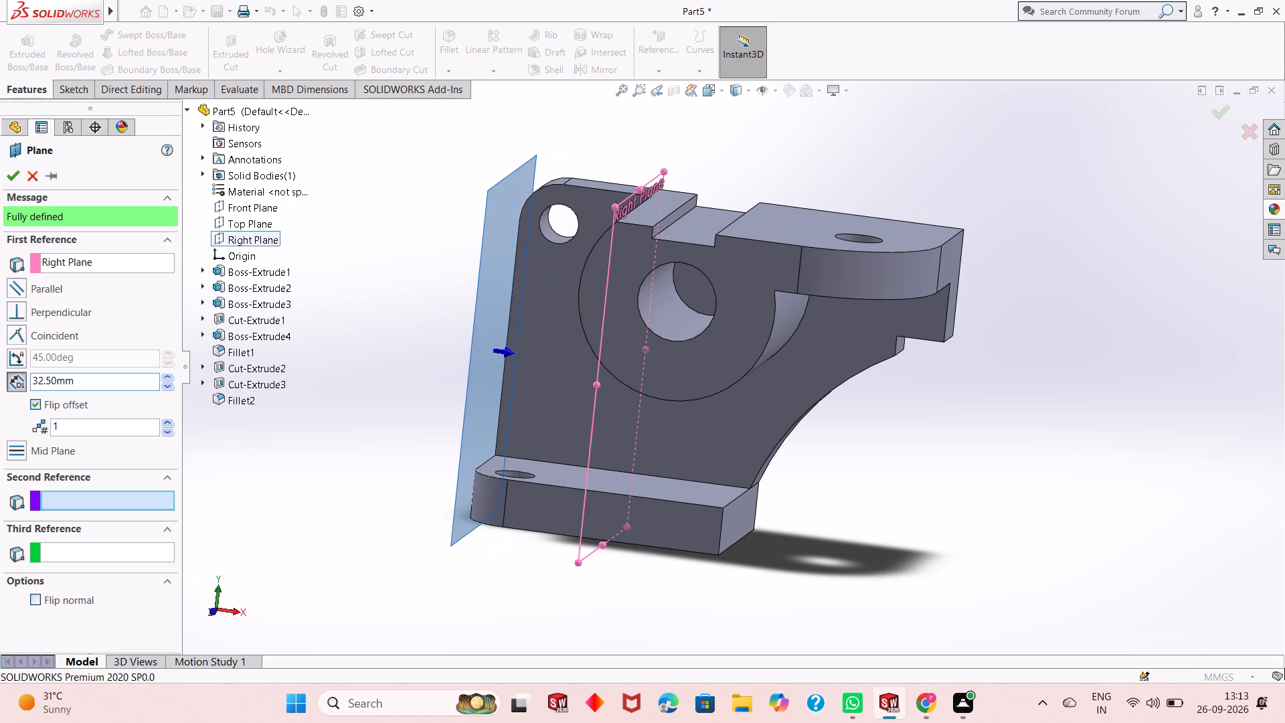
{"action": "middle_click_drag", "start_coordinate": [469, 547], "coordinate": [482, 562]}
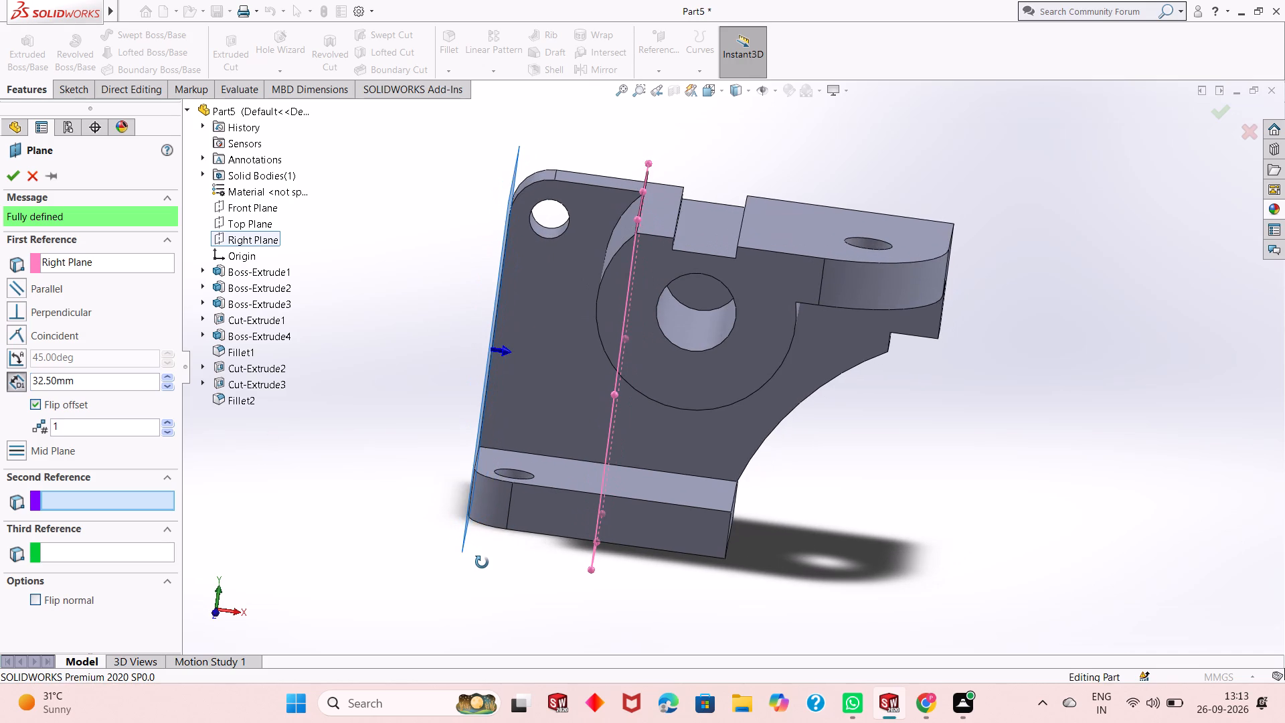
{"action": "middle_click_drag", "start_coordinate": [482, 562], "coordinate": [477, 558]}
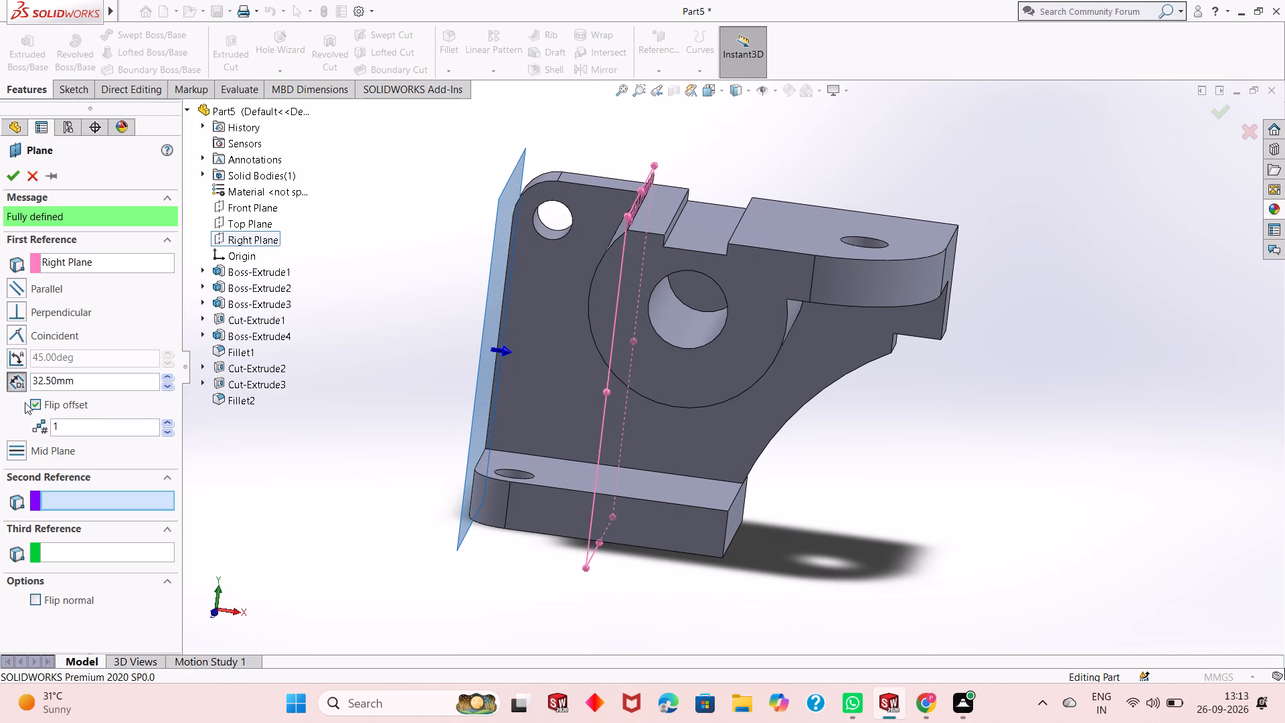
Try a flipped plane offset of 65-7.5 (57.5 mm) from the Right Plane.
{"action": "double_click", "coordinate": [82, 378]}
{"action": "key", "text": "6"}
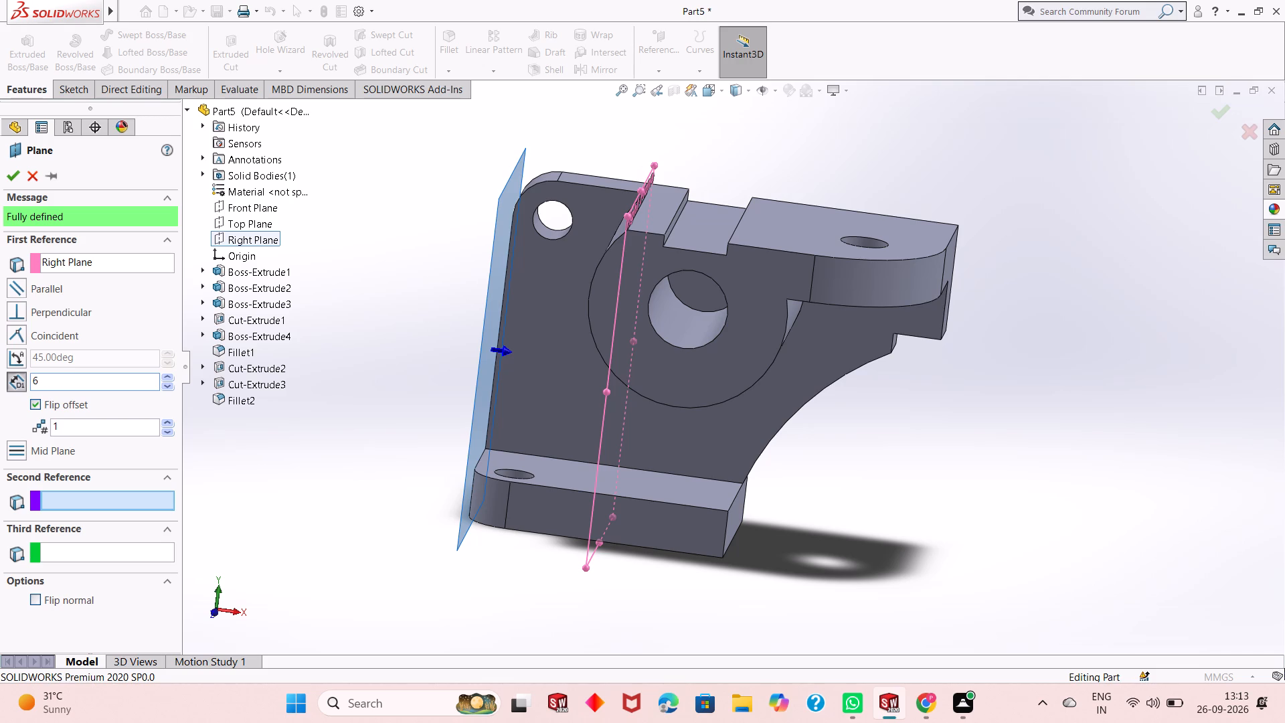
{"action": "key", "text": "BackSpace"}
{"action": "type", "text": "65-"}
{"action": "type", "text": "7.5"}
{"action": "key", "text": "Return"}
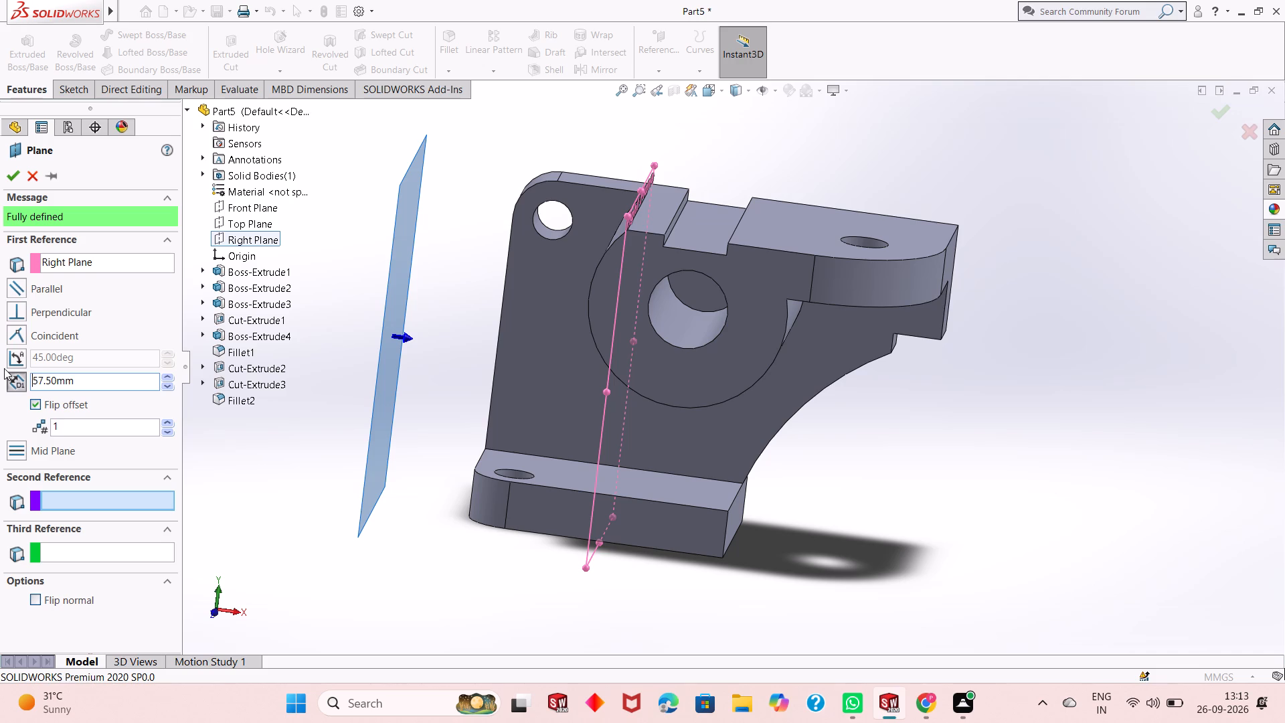
Set the flipped plane's offset from the Right Plane to 65 mm.
{"action": "double_click", "coordinate": [82, 384]}
{"action": "type", "text": "65"}
{"action": "key", "text": "Return"}
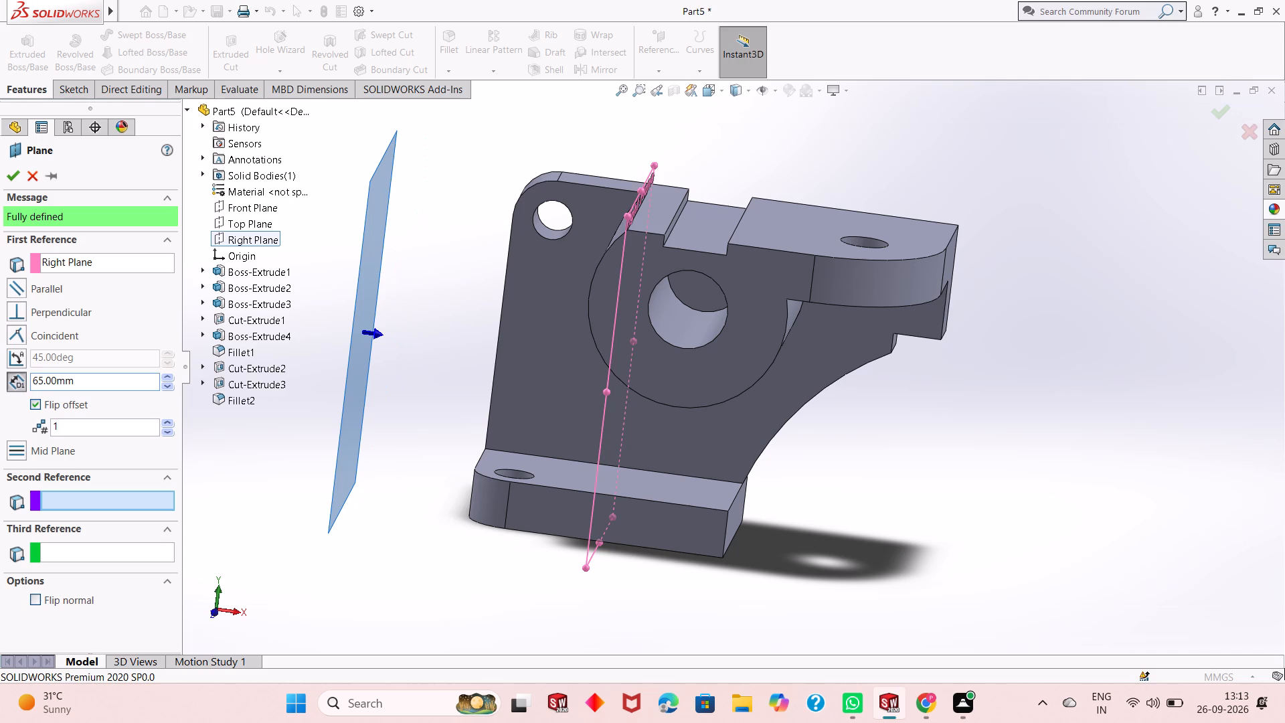
{"action": "scroll", "coordinate": [495, 457], "scroll_direction": "up", "scroll_amount": 1}
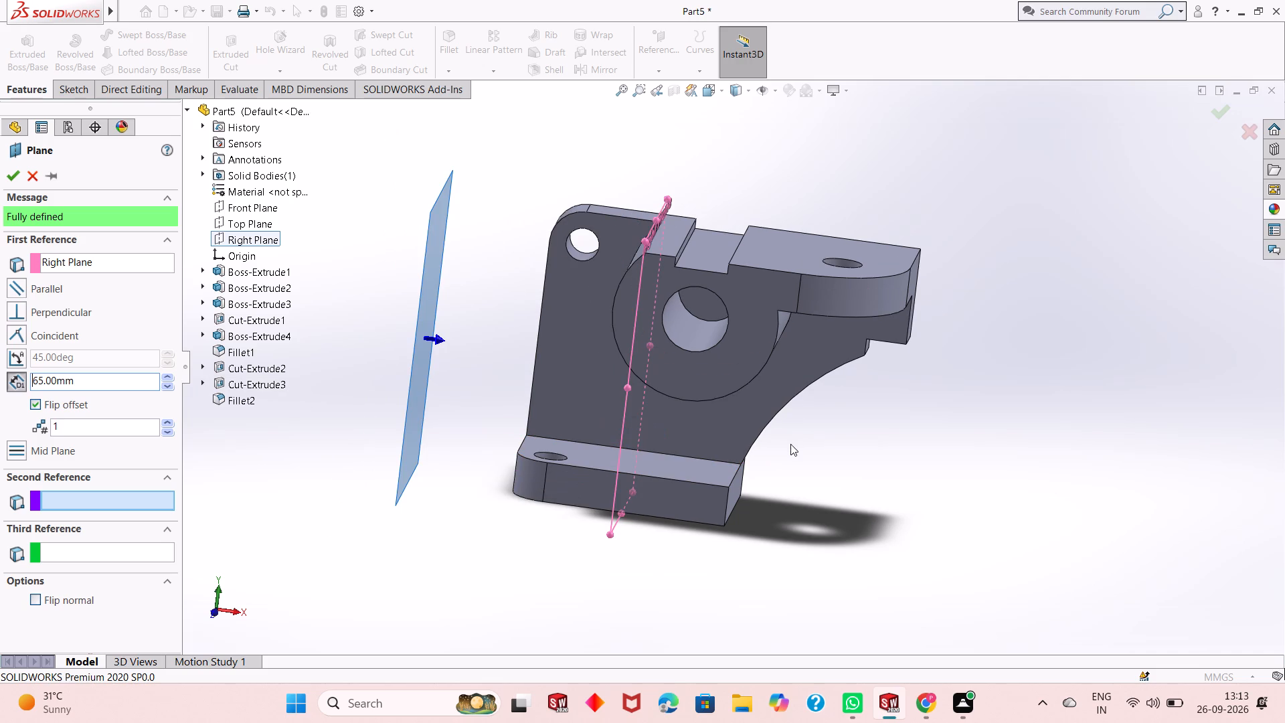
{"action": "middle_click_drag", "start_coordinate": [763, 473], "coordinate": [756, 469]}
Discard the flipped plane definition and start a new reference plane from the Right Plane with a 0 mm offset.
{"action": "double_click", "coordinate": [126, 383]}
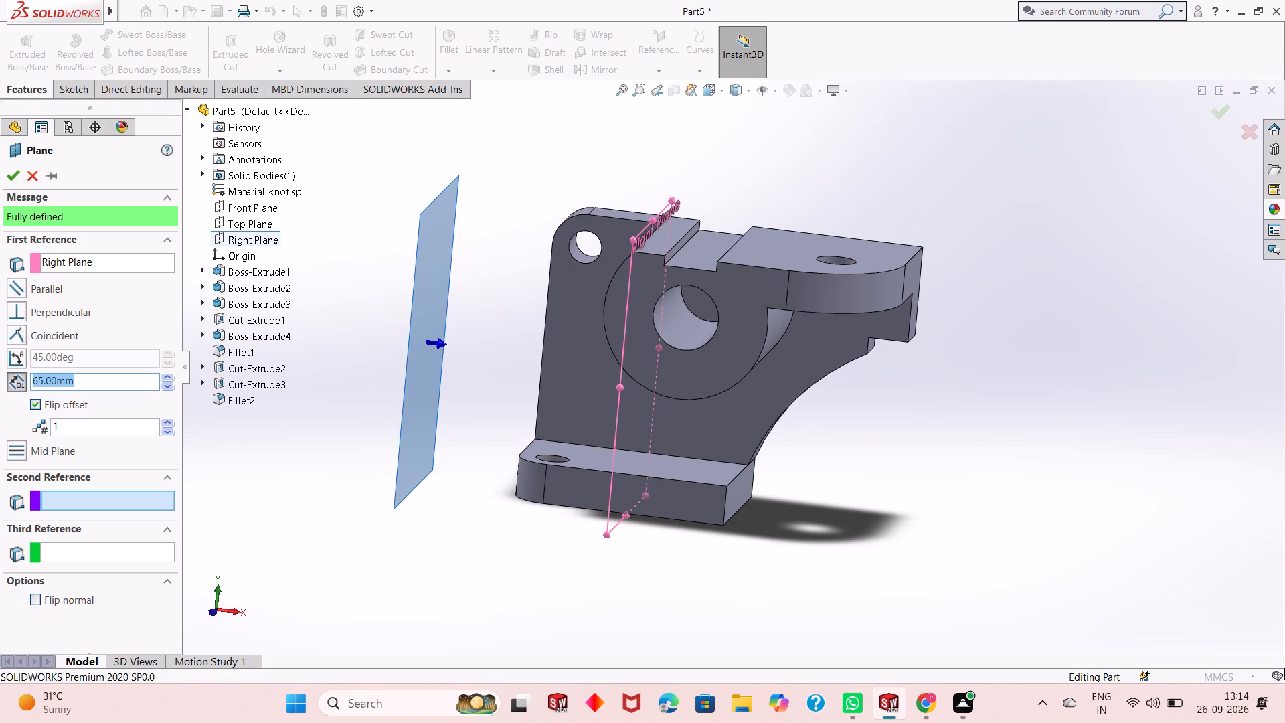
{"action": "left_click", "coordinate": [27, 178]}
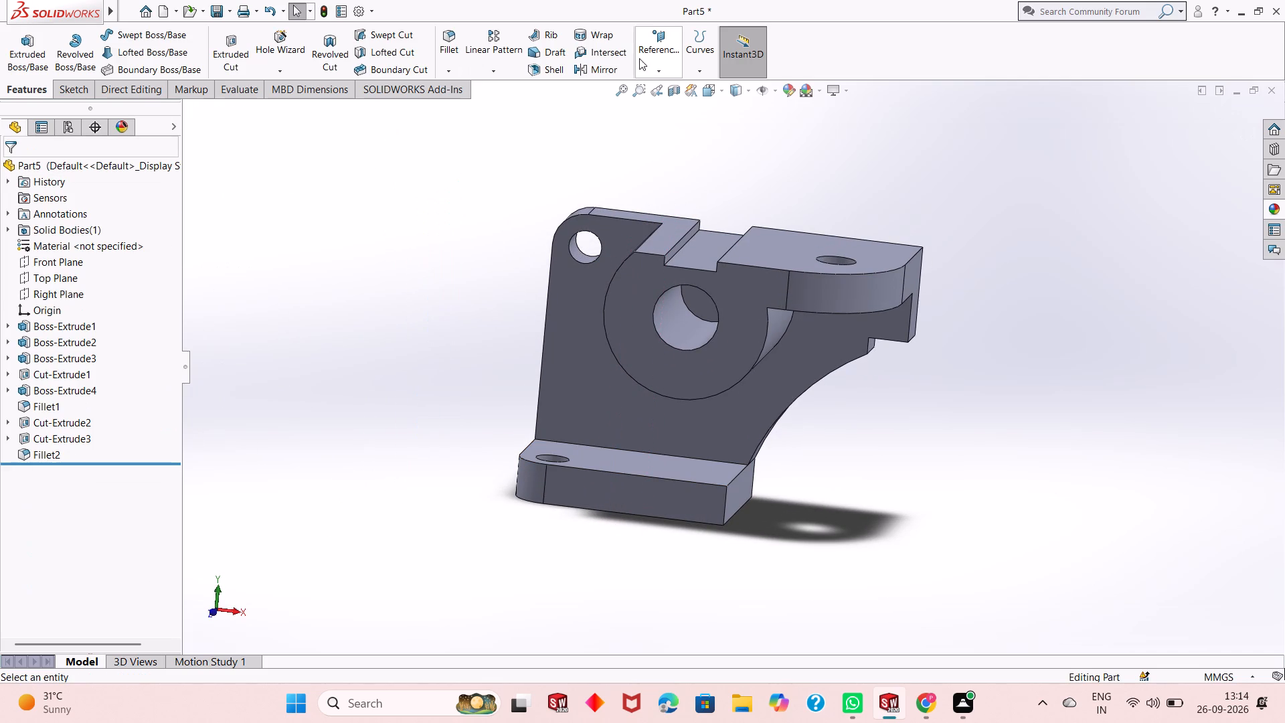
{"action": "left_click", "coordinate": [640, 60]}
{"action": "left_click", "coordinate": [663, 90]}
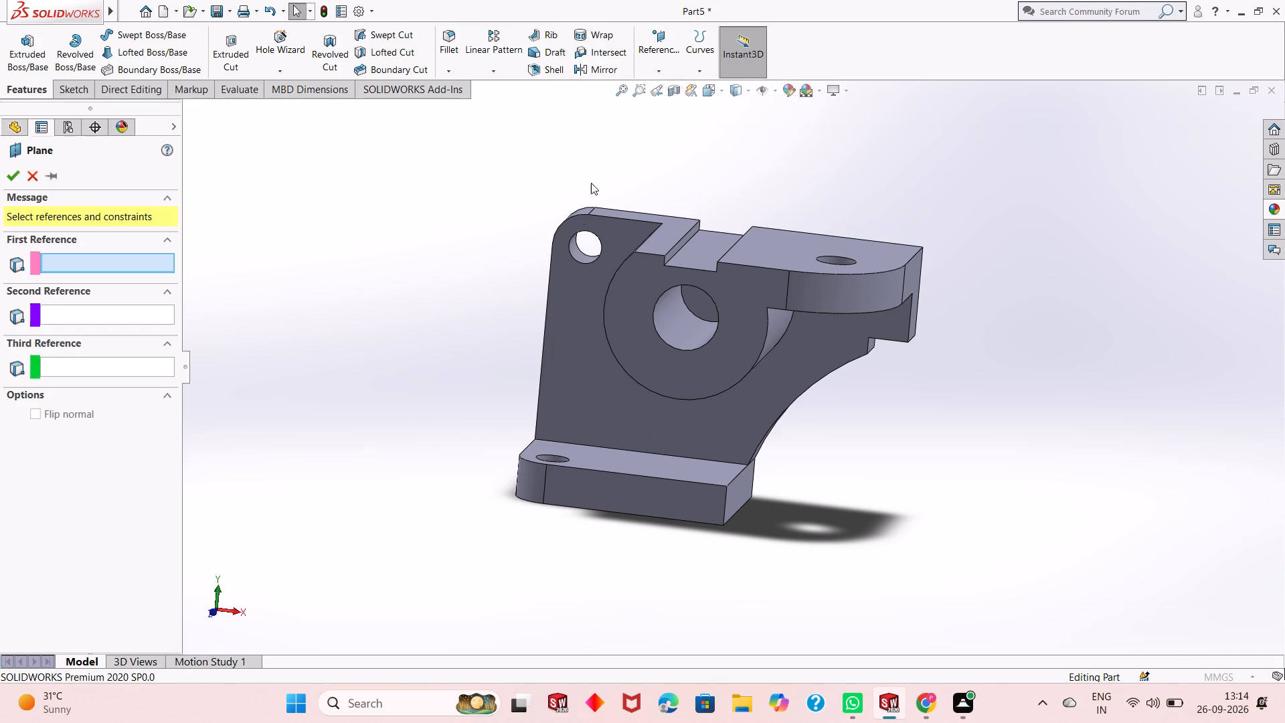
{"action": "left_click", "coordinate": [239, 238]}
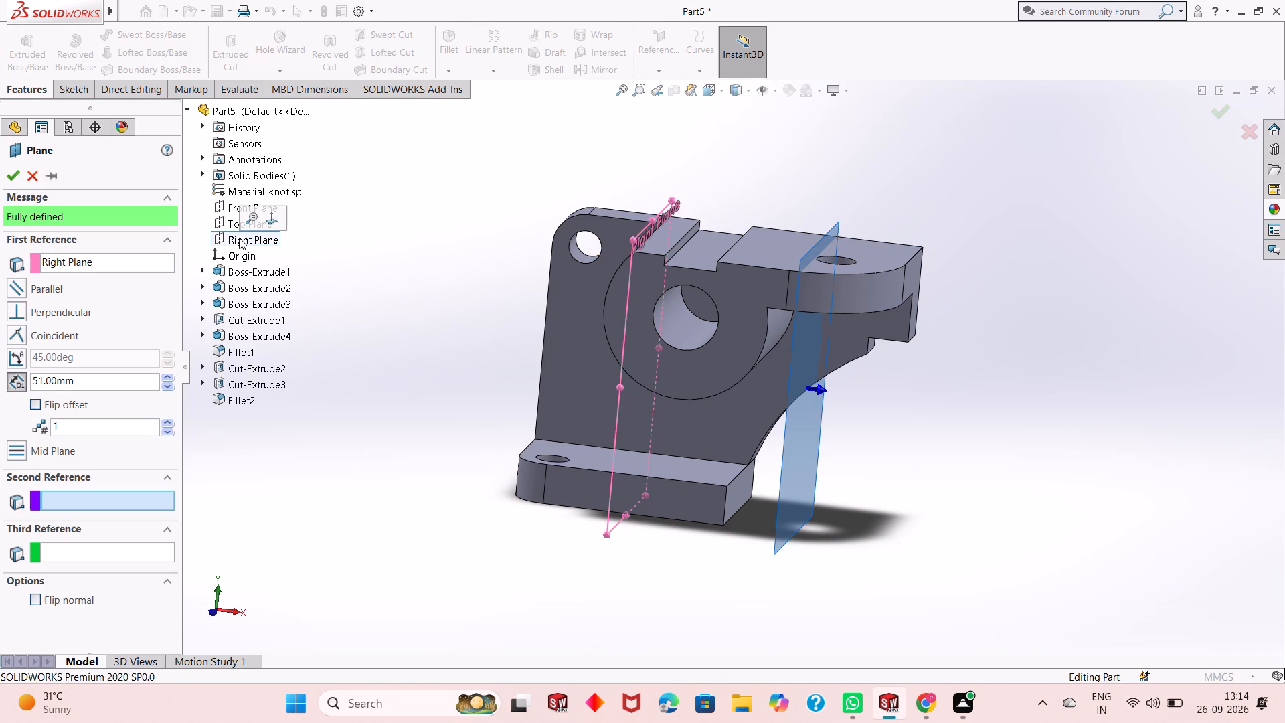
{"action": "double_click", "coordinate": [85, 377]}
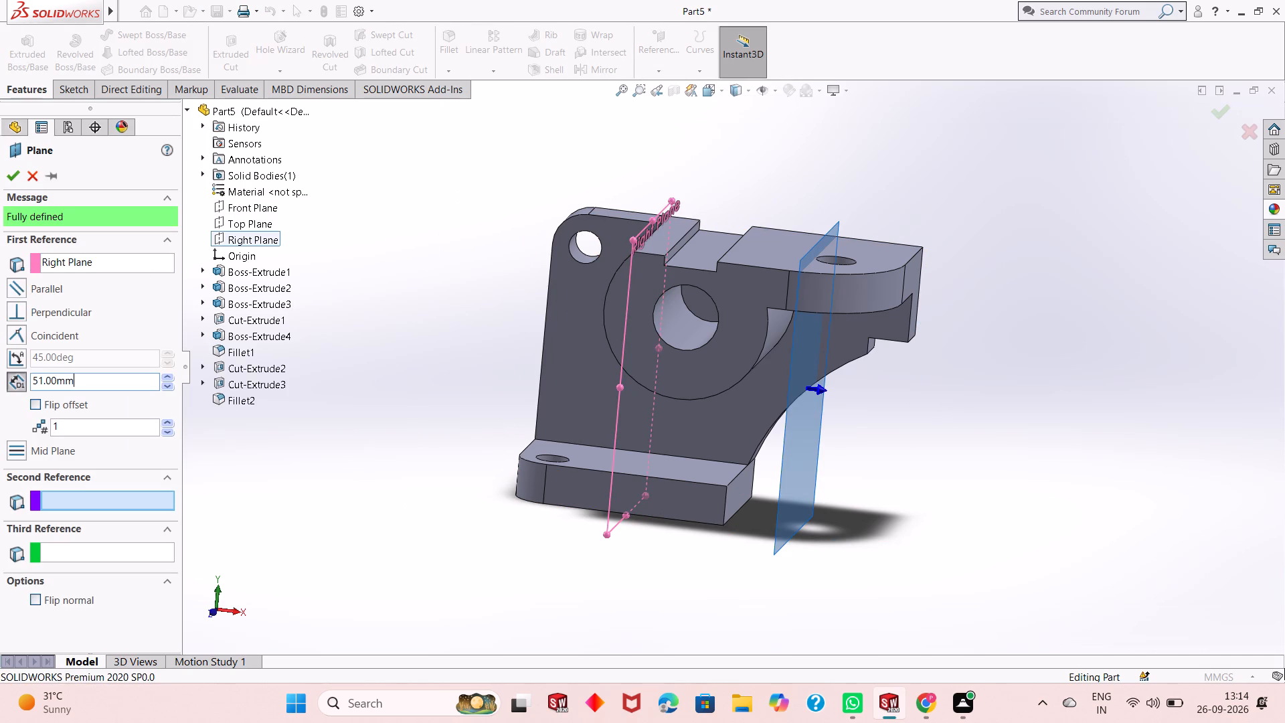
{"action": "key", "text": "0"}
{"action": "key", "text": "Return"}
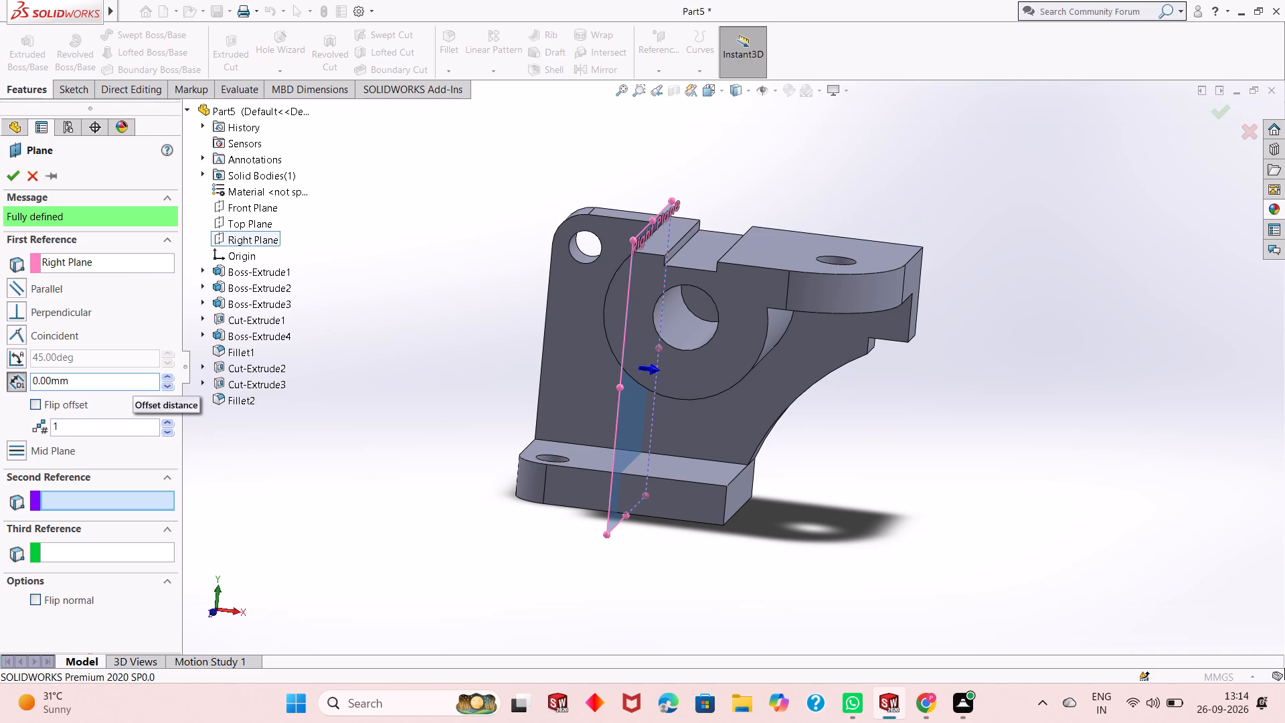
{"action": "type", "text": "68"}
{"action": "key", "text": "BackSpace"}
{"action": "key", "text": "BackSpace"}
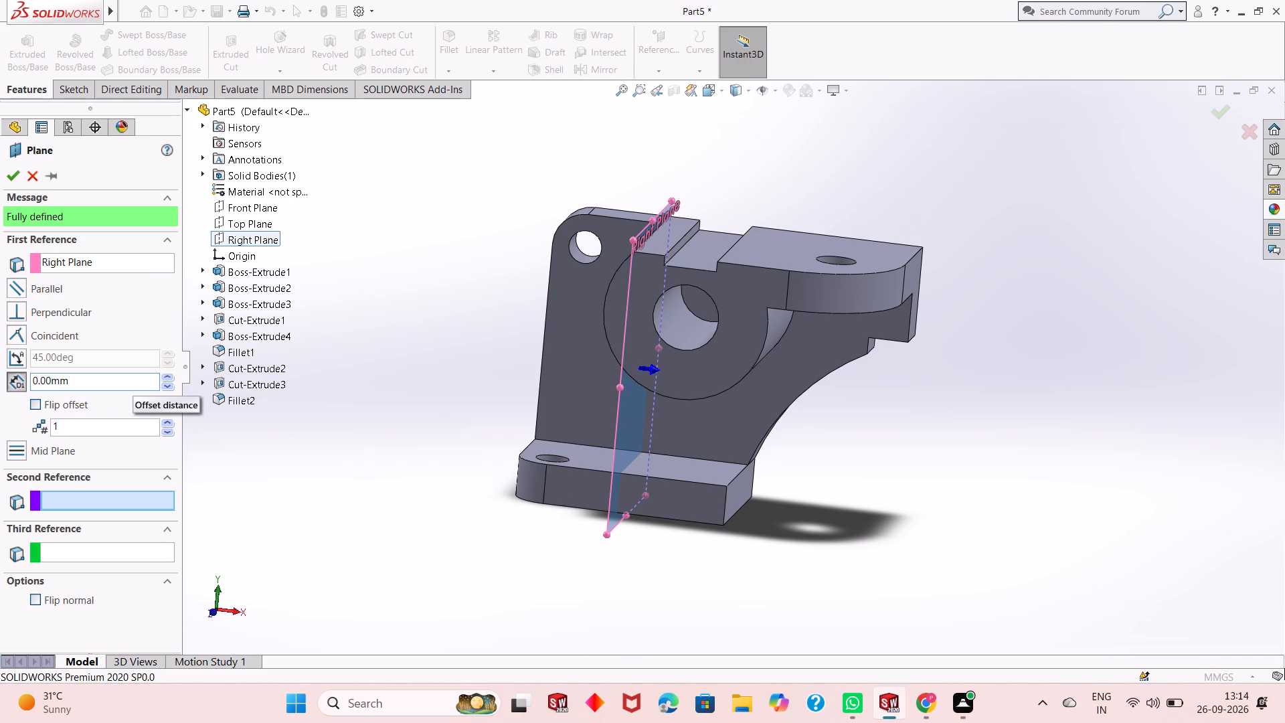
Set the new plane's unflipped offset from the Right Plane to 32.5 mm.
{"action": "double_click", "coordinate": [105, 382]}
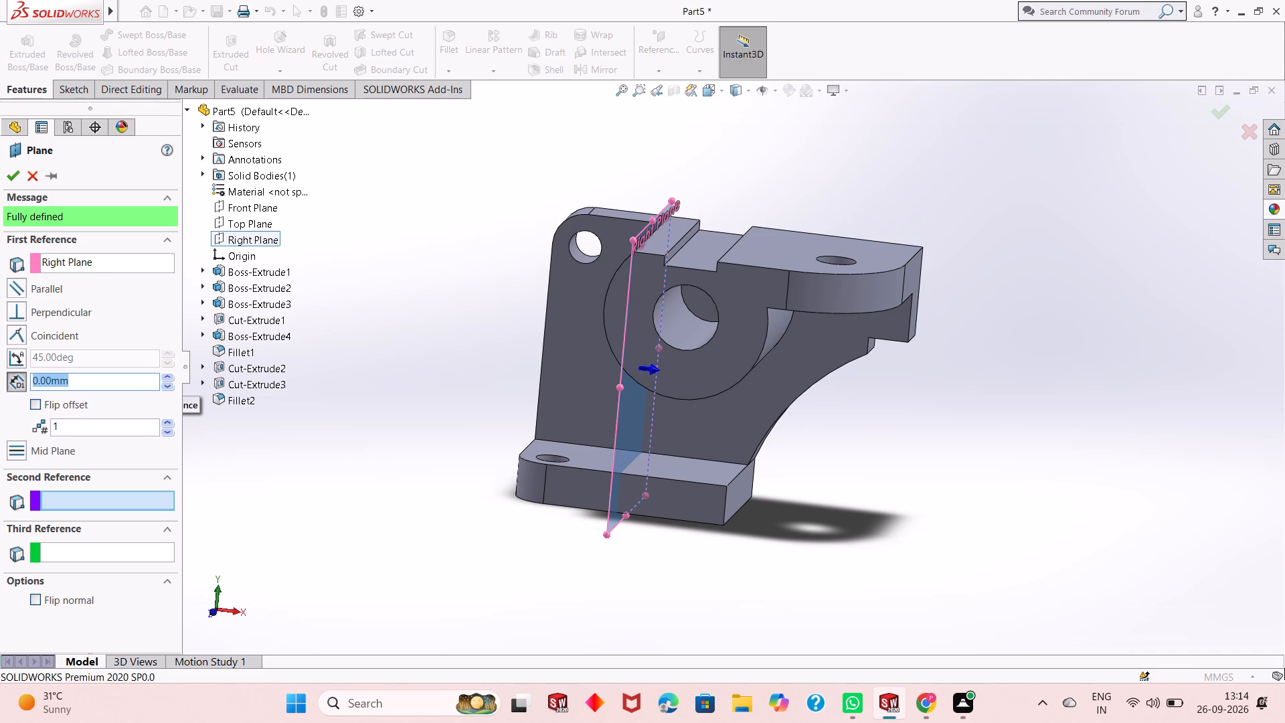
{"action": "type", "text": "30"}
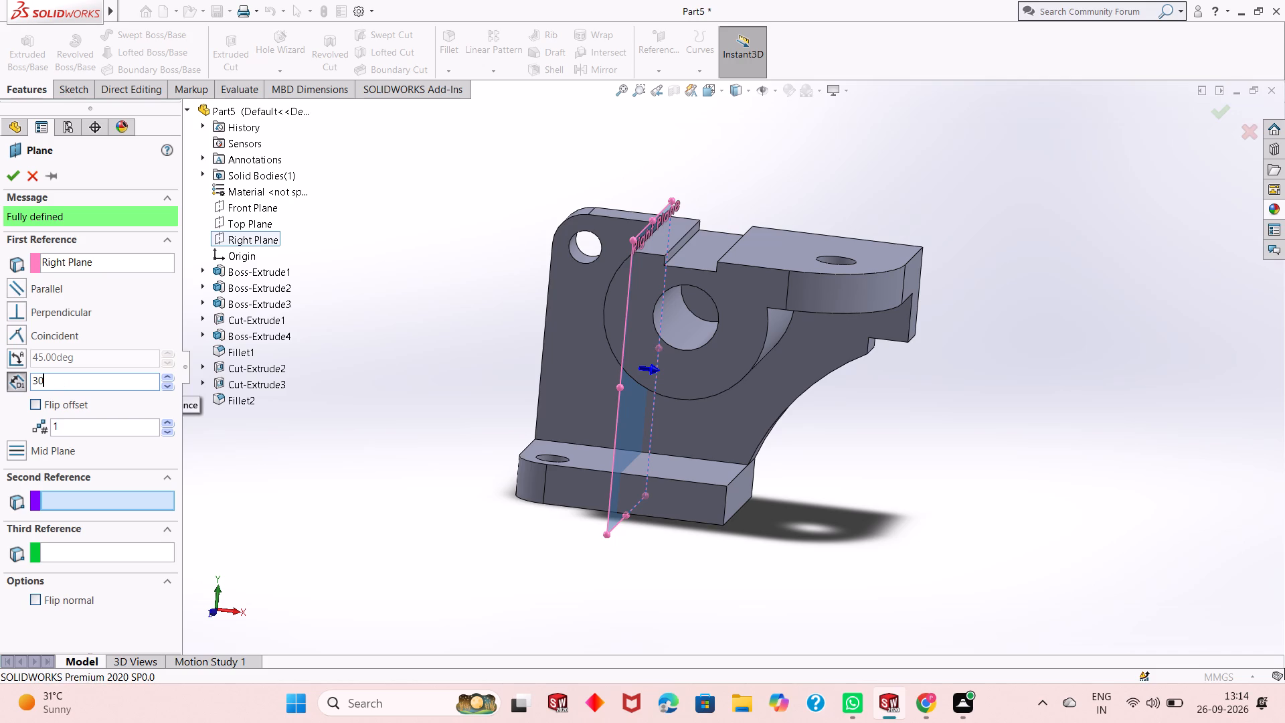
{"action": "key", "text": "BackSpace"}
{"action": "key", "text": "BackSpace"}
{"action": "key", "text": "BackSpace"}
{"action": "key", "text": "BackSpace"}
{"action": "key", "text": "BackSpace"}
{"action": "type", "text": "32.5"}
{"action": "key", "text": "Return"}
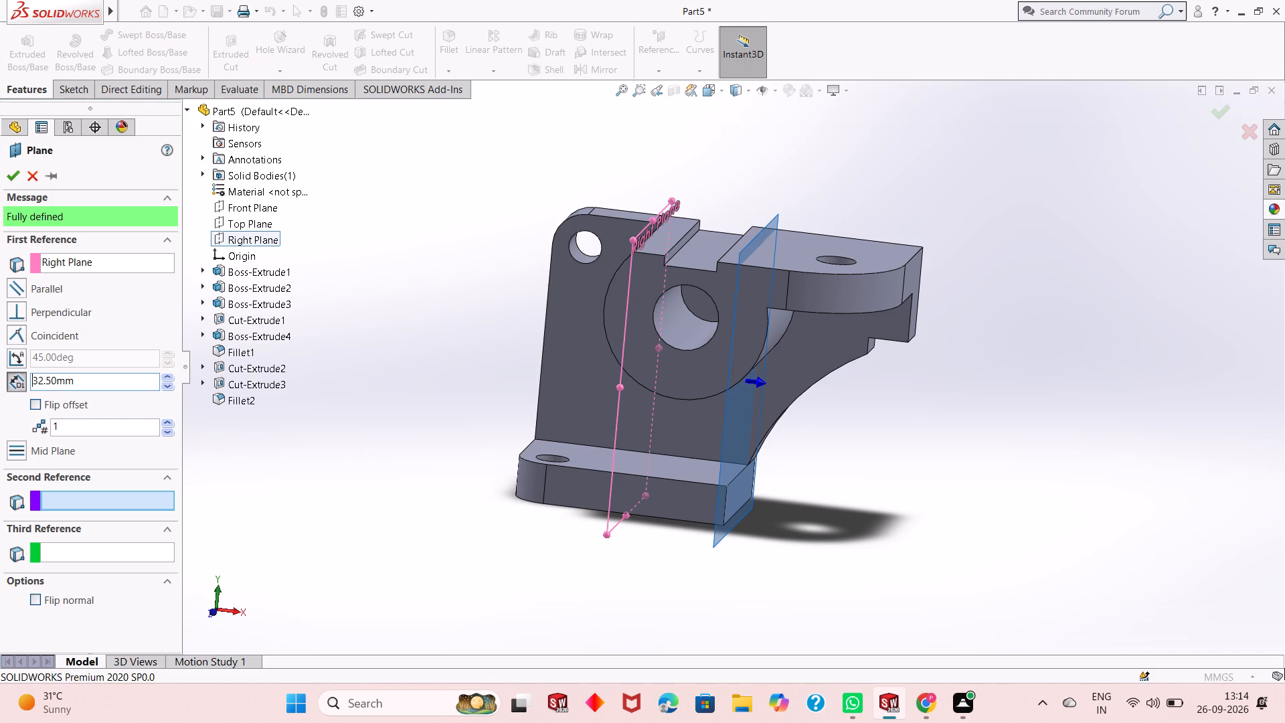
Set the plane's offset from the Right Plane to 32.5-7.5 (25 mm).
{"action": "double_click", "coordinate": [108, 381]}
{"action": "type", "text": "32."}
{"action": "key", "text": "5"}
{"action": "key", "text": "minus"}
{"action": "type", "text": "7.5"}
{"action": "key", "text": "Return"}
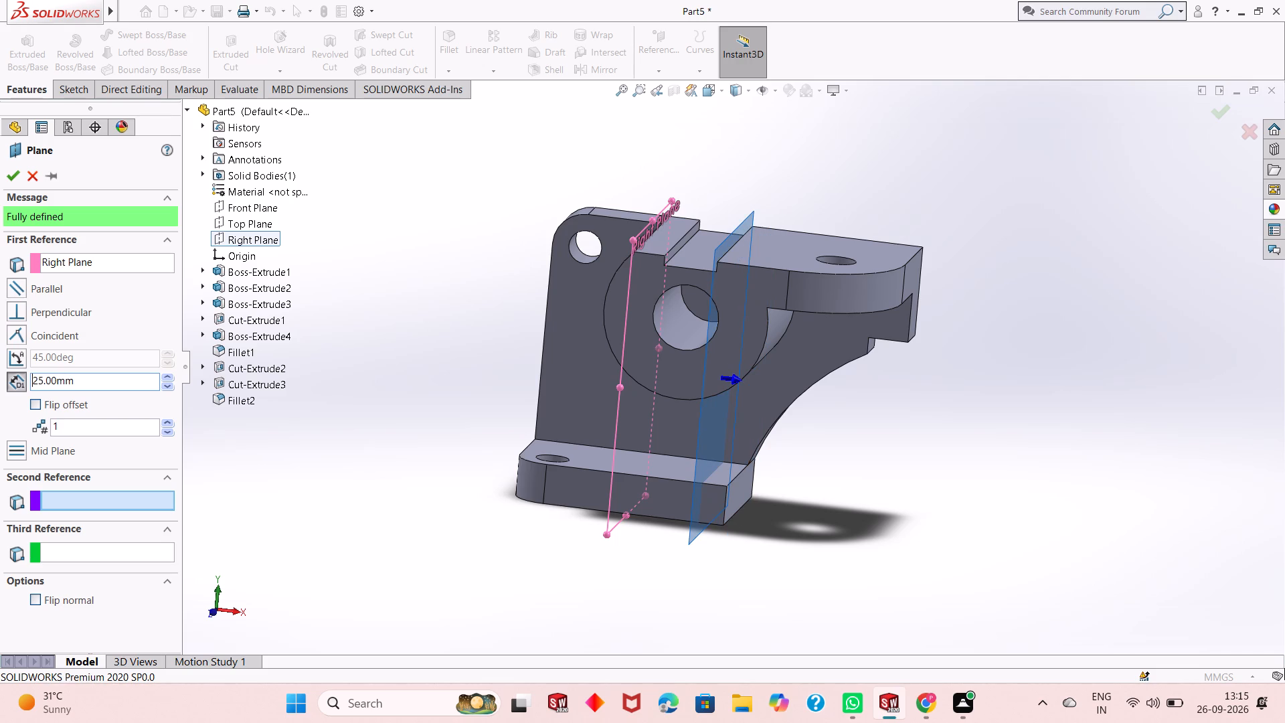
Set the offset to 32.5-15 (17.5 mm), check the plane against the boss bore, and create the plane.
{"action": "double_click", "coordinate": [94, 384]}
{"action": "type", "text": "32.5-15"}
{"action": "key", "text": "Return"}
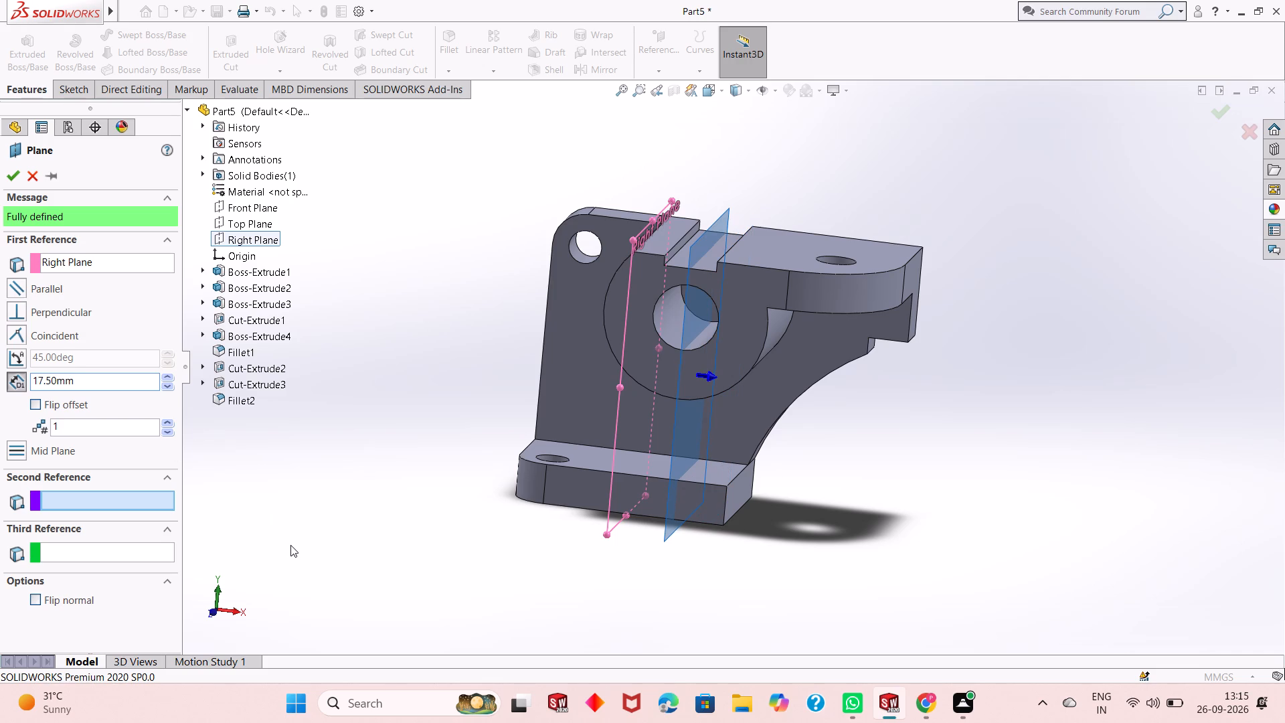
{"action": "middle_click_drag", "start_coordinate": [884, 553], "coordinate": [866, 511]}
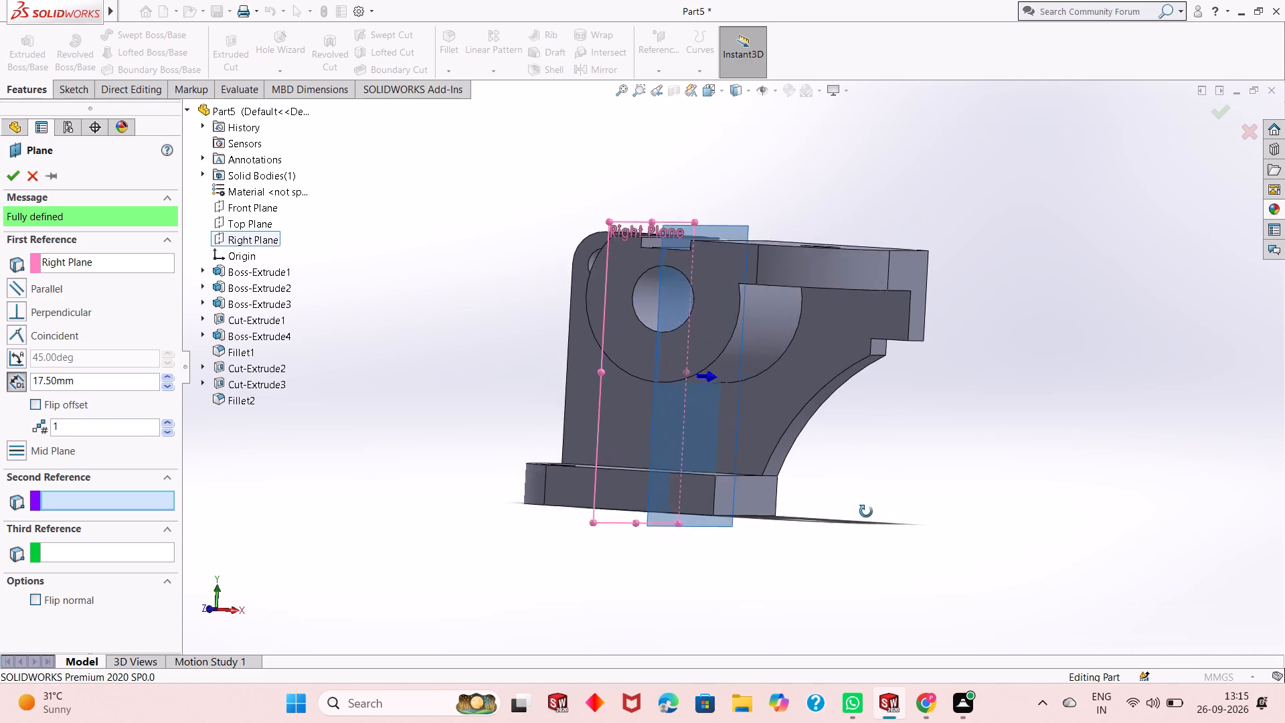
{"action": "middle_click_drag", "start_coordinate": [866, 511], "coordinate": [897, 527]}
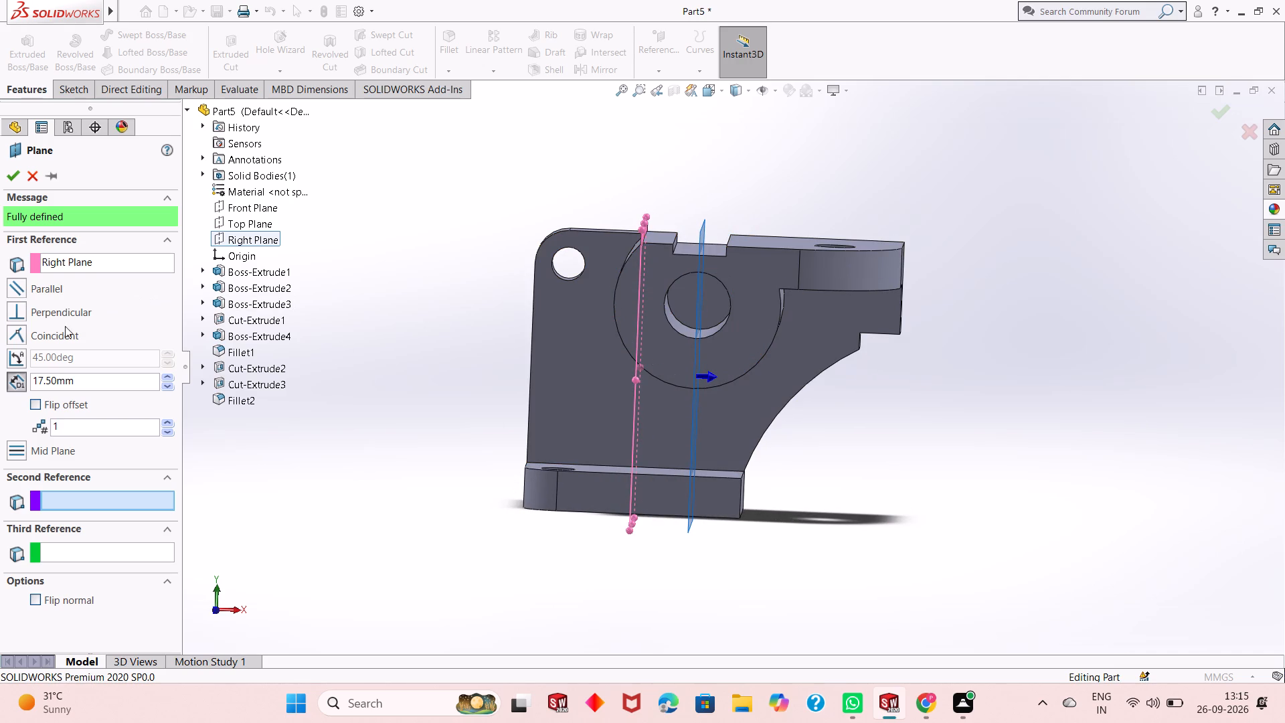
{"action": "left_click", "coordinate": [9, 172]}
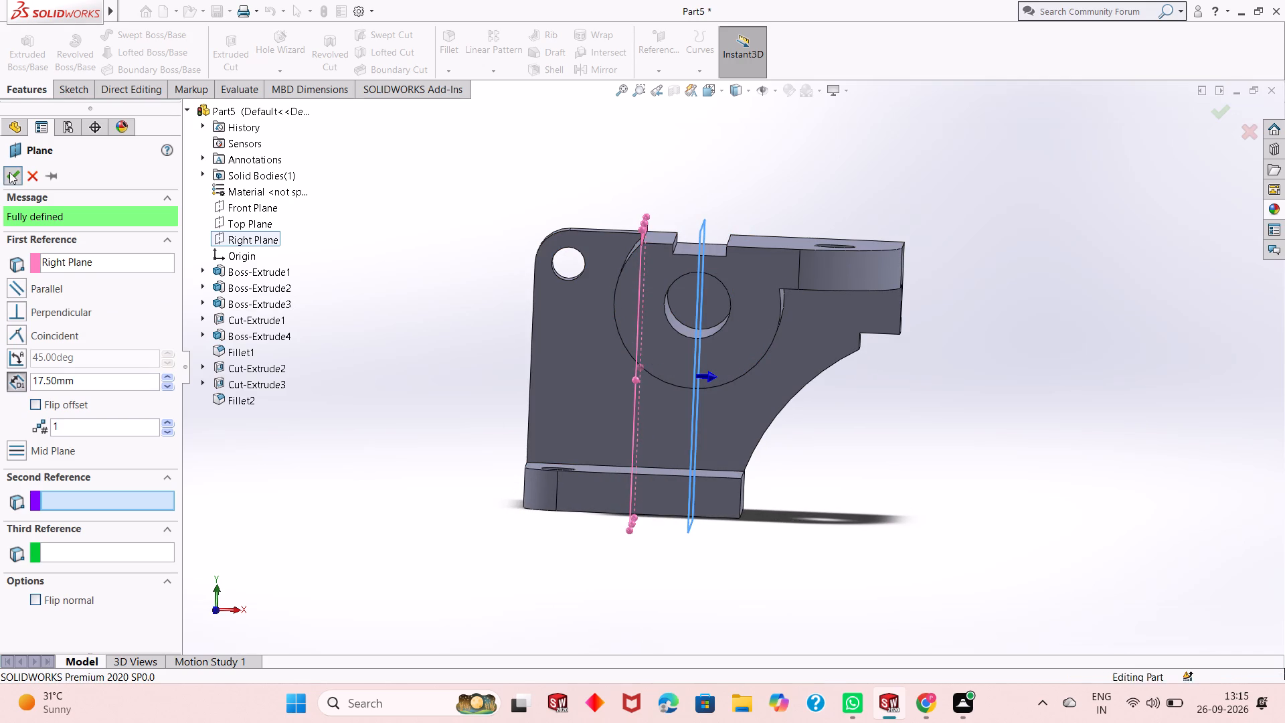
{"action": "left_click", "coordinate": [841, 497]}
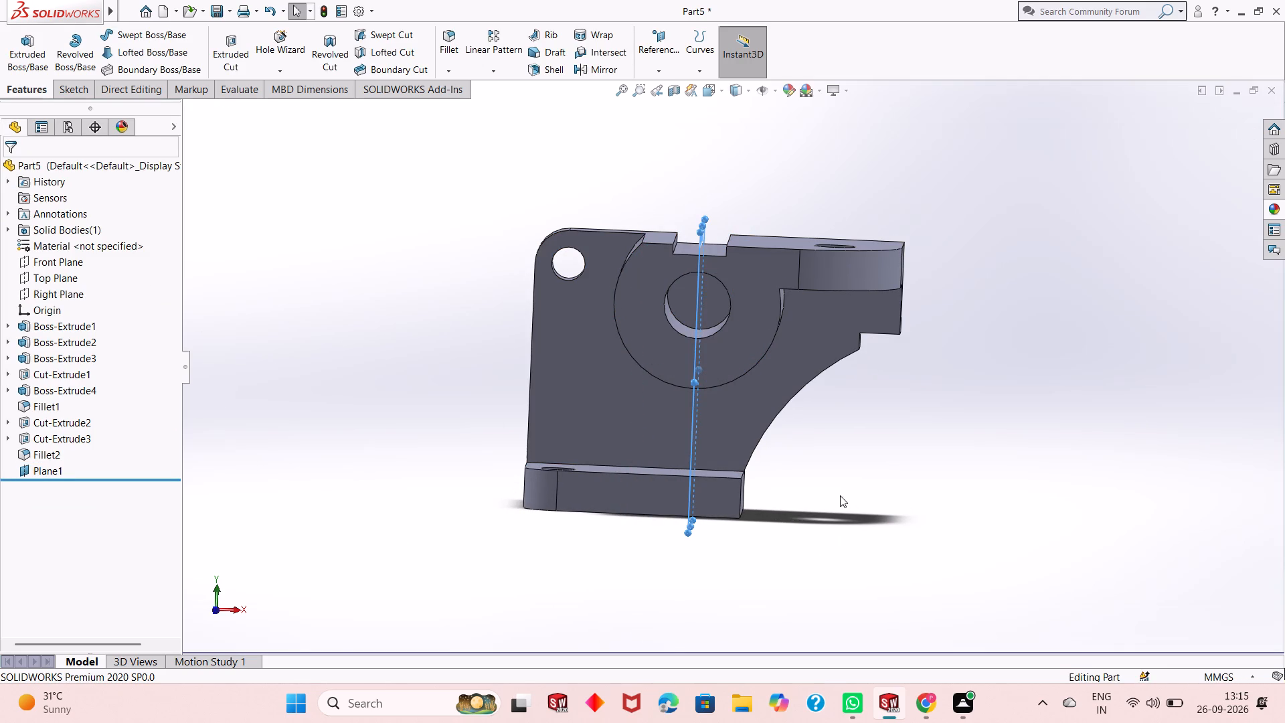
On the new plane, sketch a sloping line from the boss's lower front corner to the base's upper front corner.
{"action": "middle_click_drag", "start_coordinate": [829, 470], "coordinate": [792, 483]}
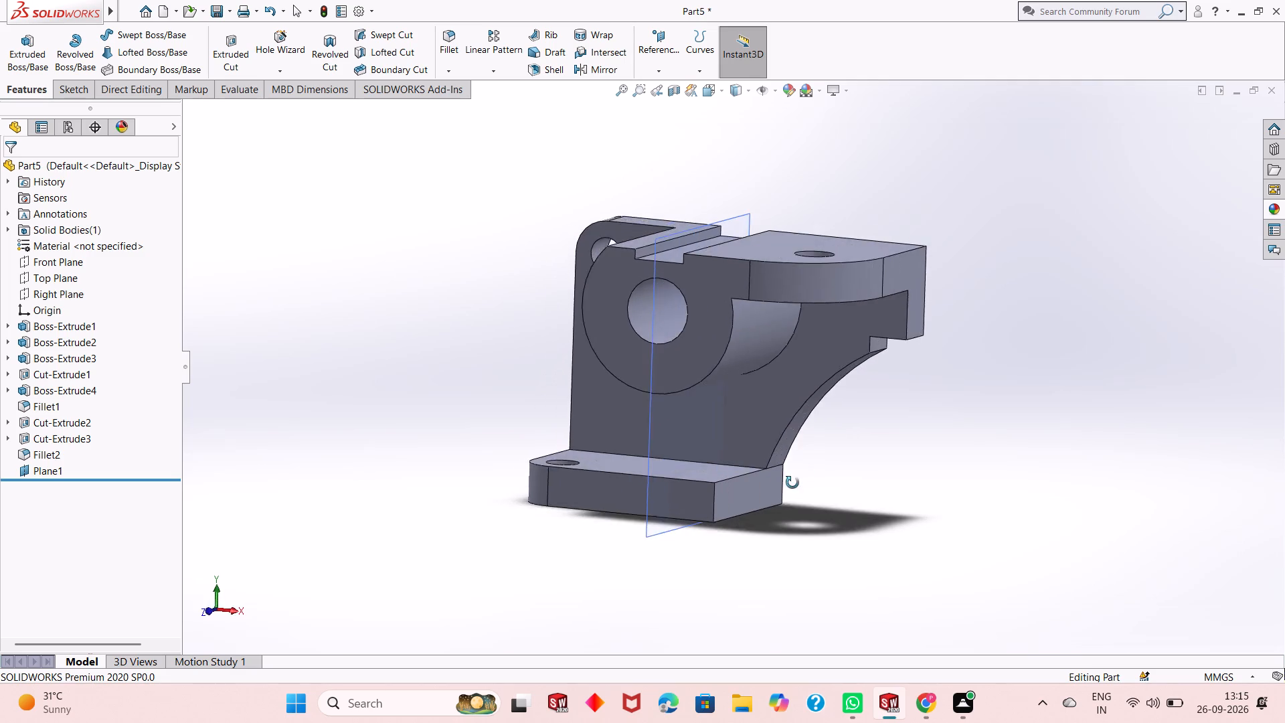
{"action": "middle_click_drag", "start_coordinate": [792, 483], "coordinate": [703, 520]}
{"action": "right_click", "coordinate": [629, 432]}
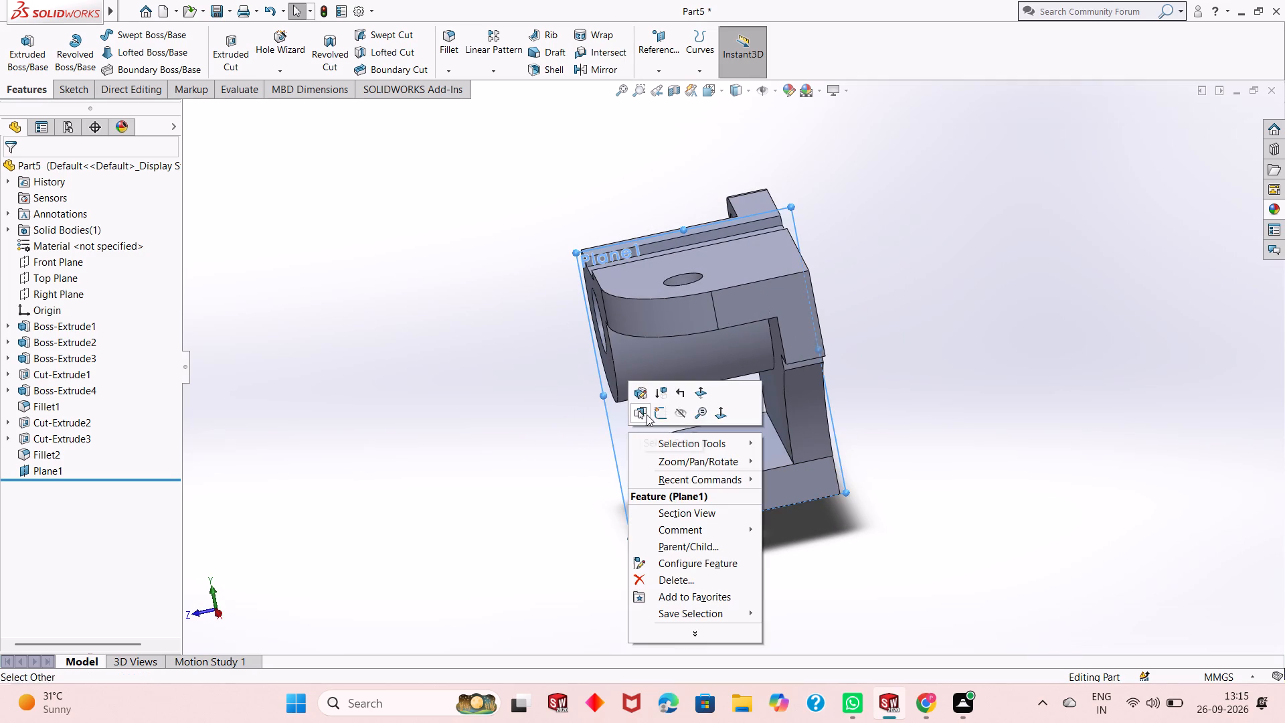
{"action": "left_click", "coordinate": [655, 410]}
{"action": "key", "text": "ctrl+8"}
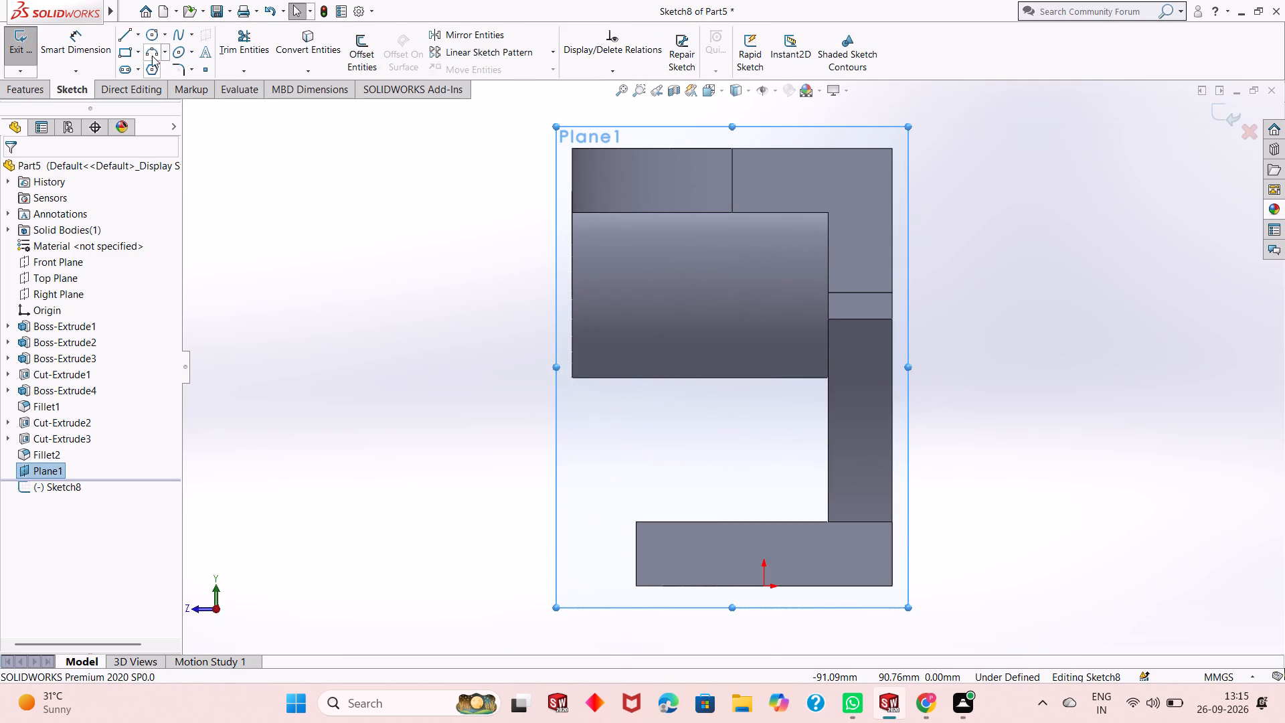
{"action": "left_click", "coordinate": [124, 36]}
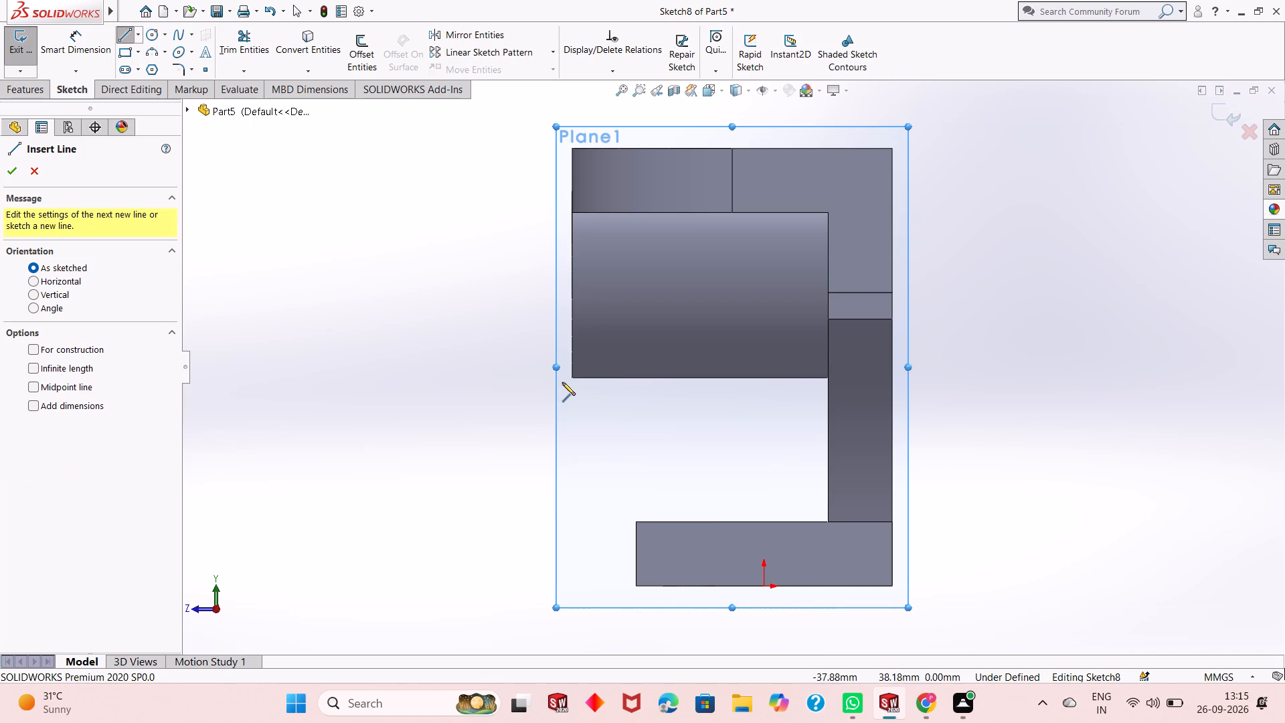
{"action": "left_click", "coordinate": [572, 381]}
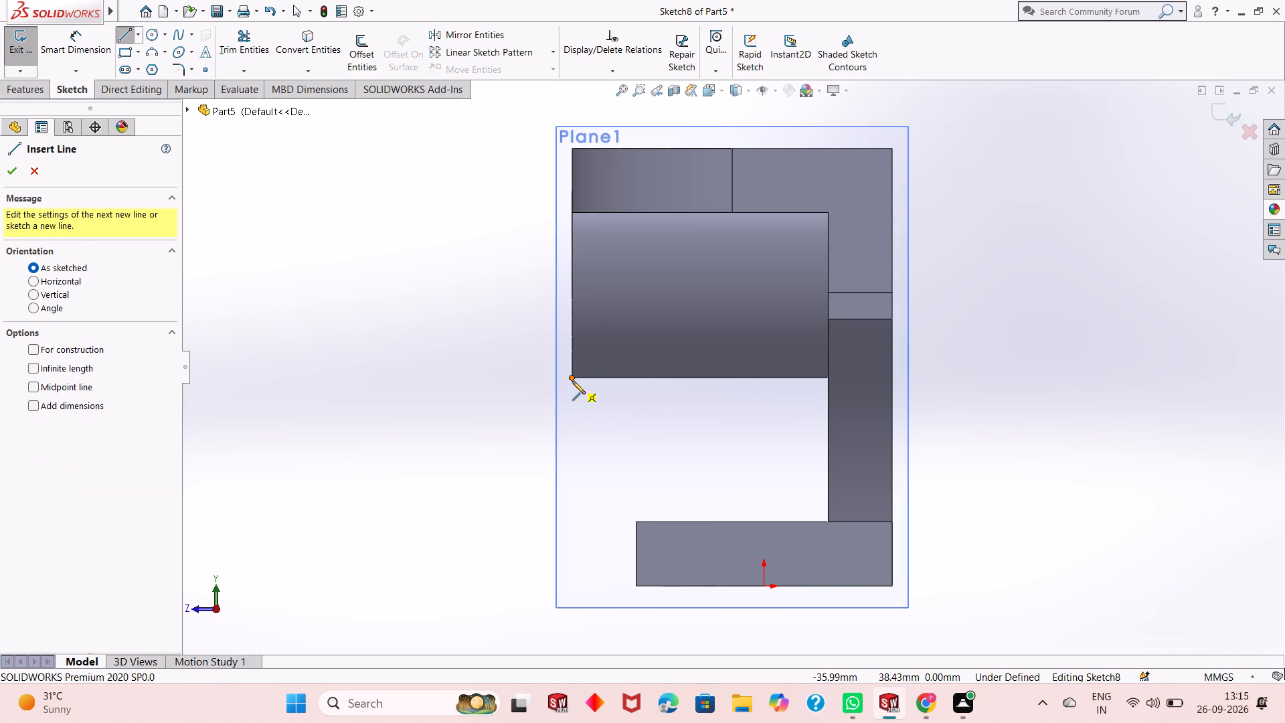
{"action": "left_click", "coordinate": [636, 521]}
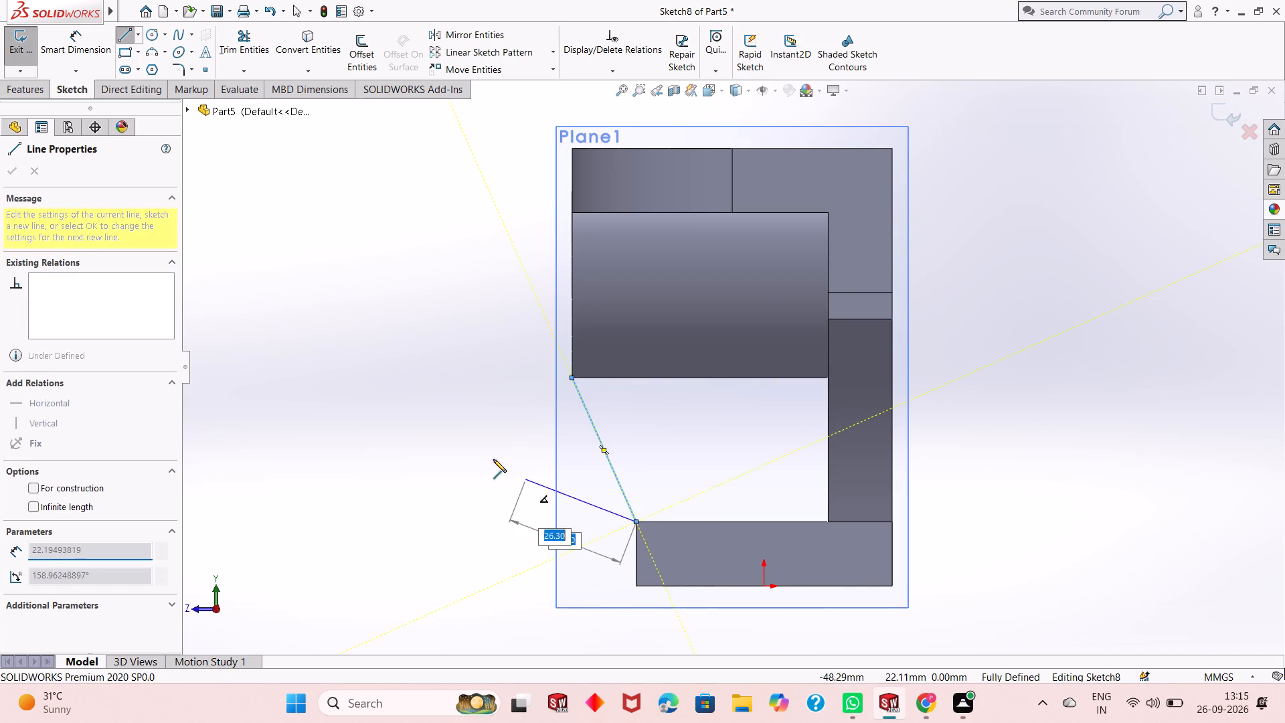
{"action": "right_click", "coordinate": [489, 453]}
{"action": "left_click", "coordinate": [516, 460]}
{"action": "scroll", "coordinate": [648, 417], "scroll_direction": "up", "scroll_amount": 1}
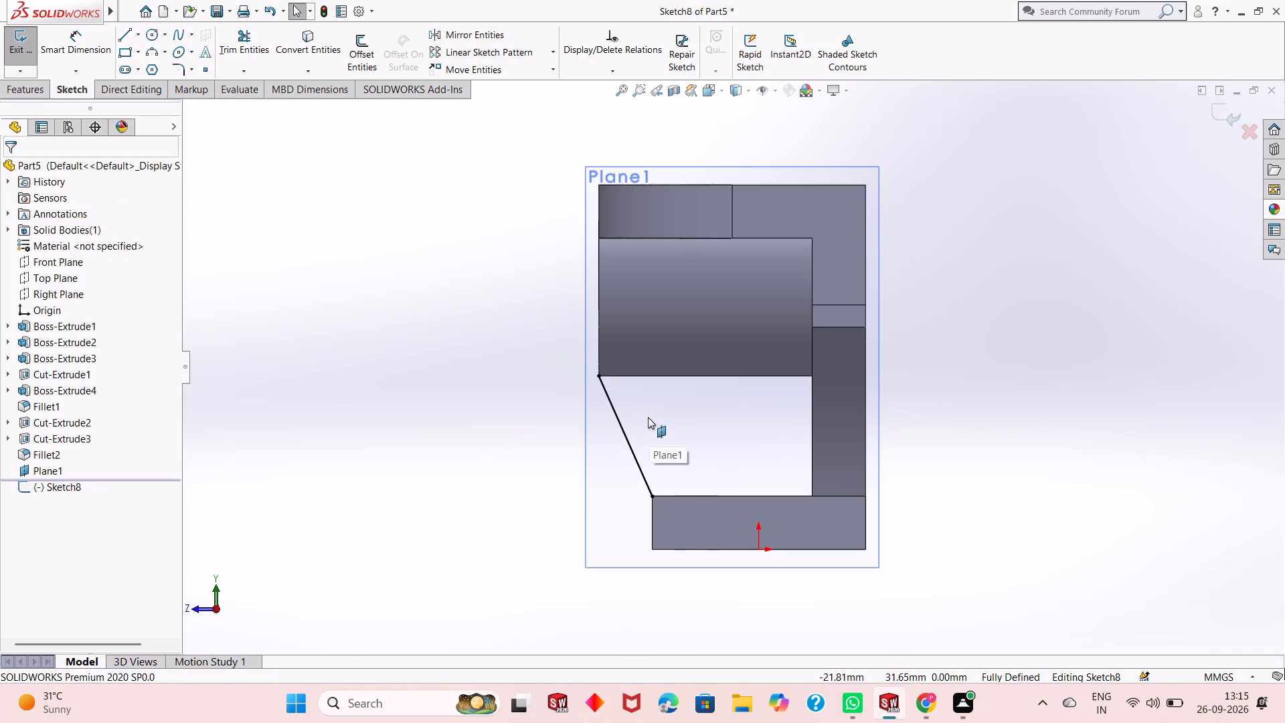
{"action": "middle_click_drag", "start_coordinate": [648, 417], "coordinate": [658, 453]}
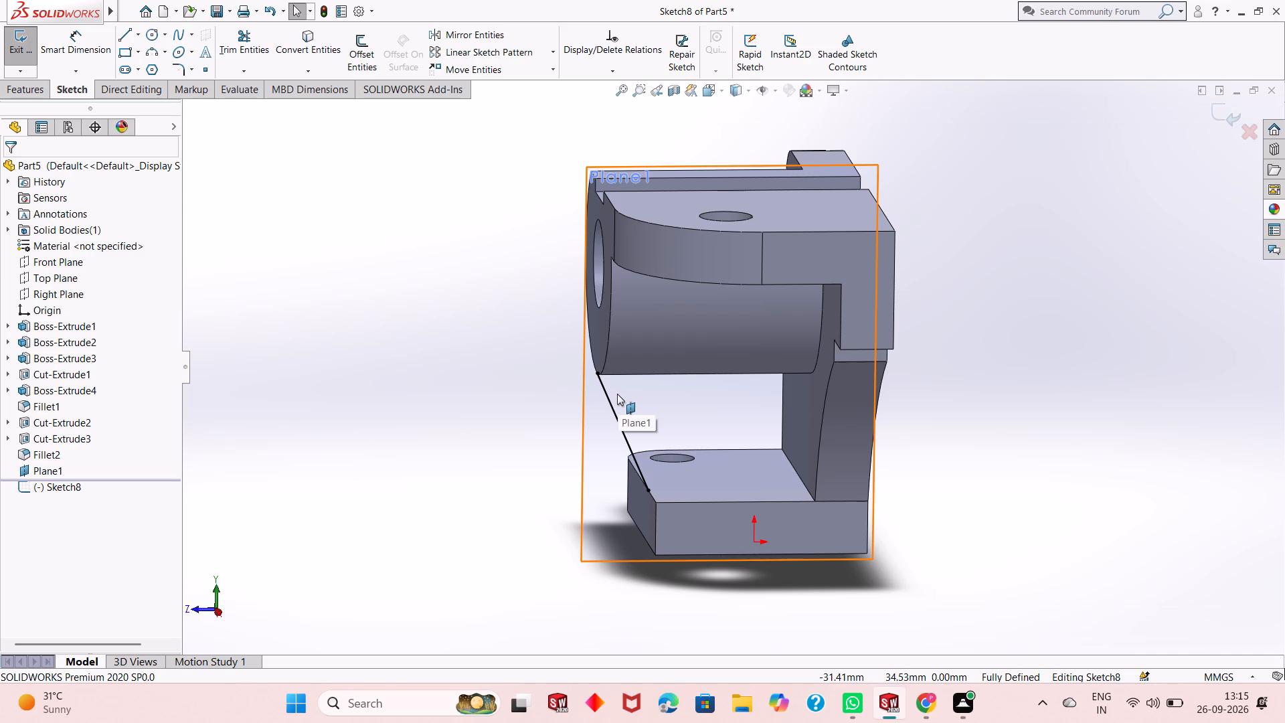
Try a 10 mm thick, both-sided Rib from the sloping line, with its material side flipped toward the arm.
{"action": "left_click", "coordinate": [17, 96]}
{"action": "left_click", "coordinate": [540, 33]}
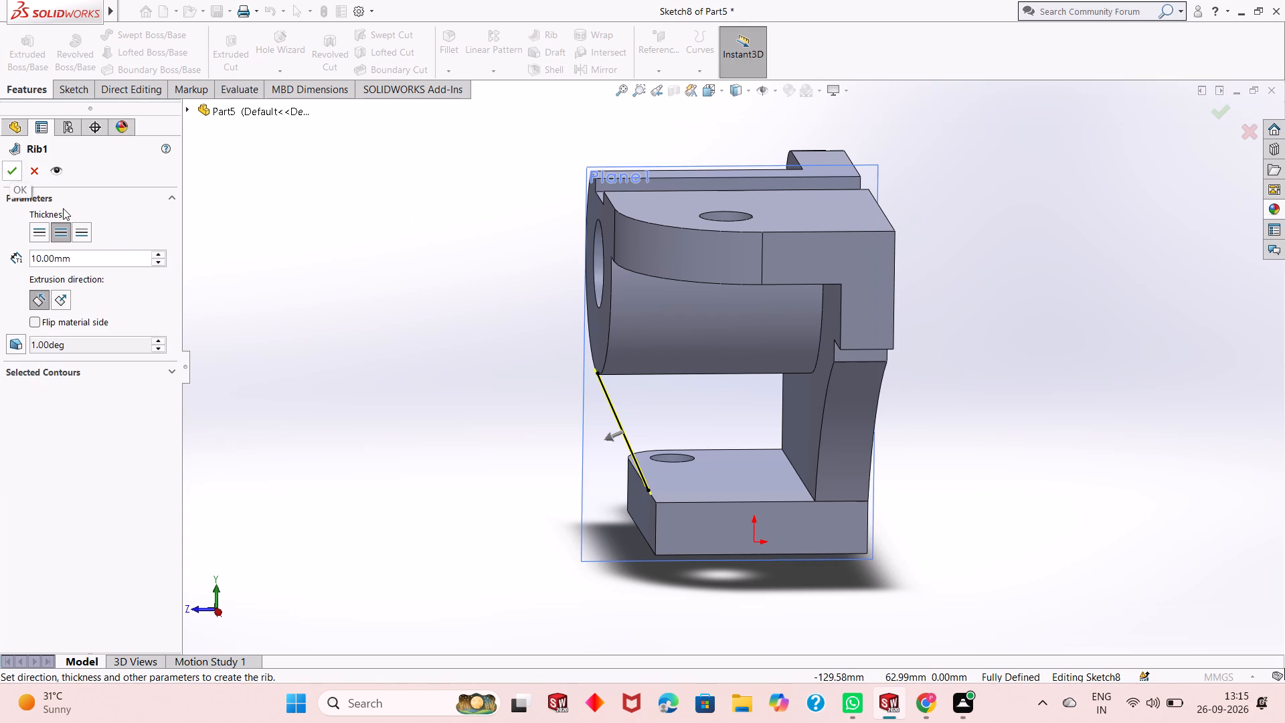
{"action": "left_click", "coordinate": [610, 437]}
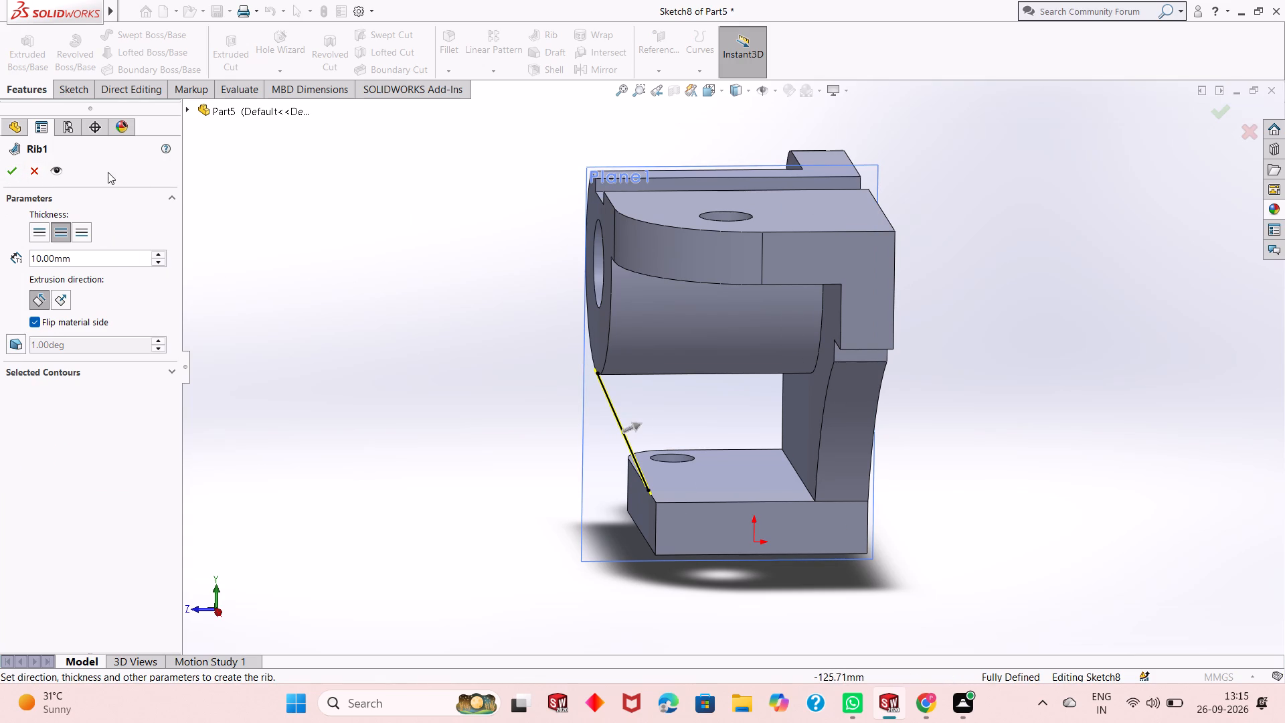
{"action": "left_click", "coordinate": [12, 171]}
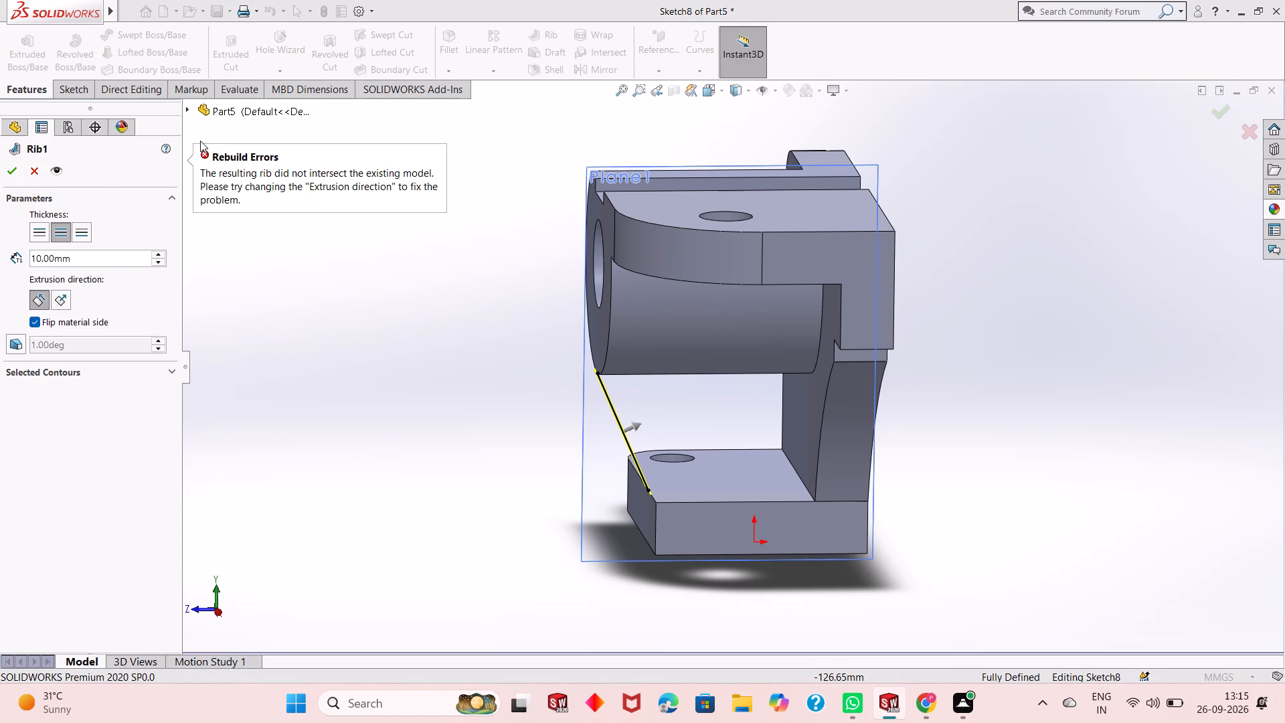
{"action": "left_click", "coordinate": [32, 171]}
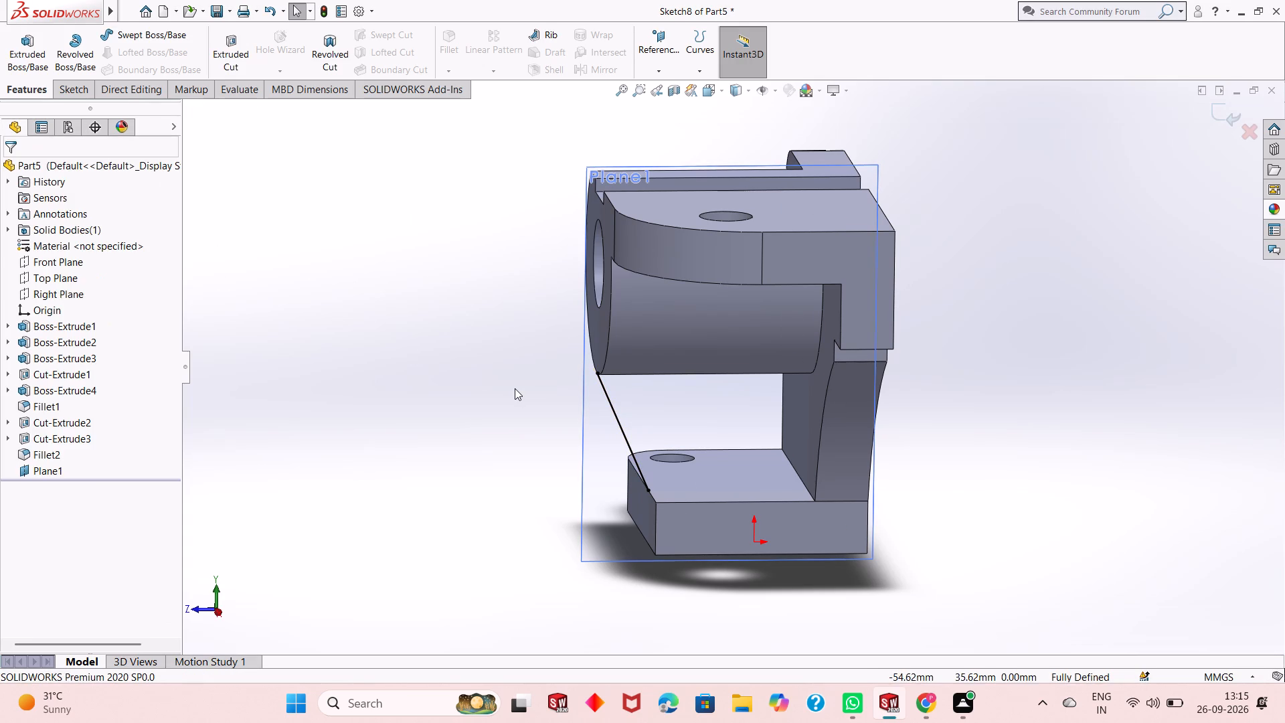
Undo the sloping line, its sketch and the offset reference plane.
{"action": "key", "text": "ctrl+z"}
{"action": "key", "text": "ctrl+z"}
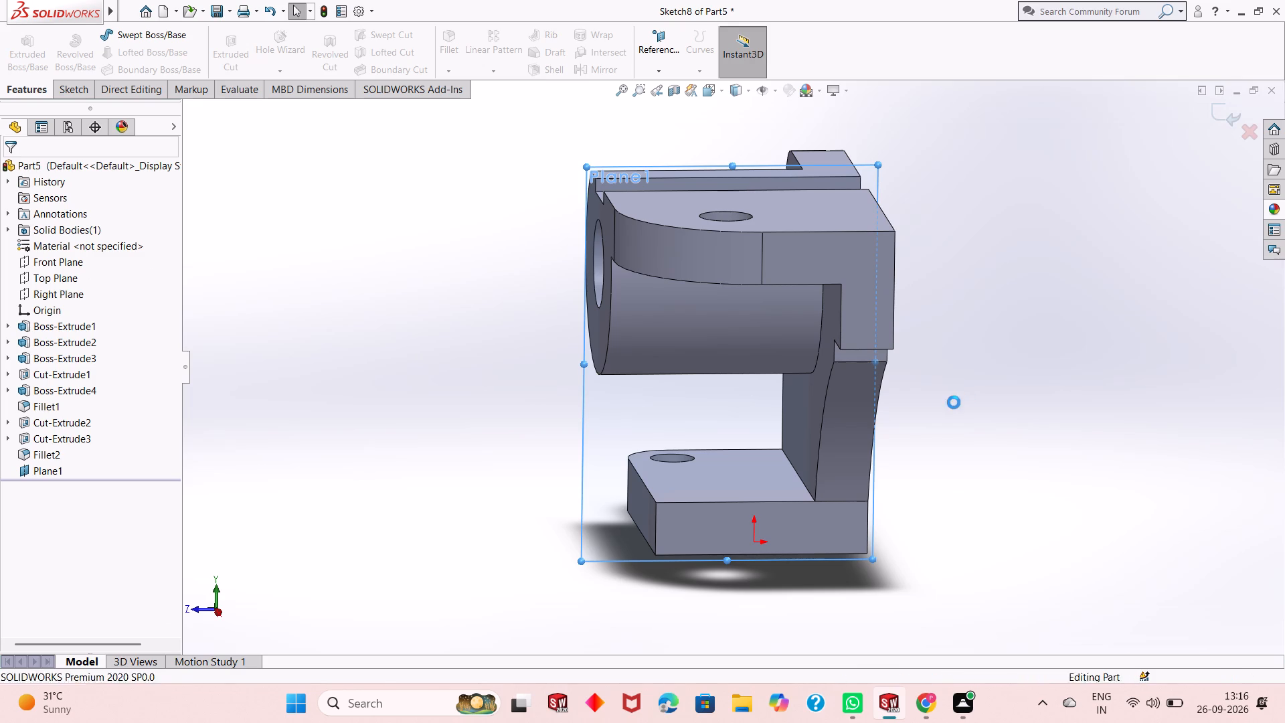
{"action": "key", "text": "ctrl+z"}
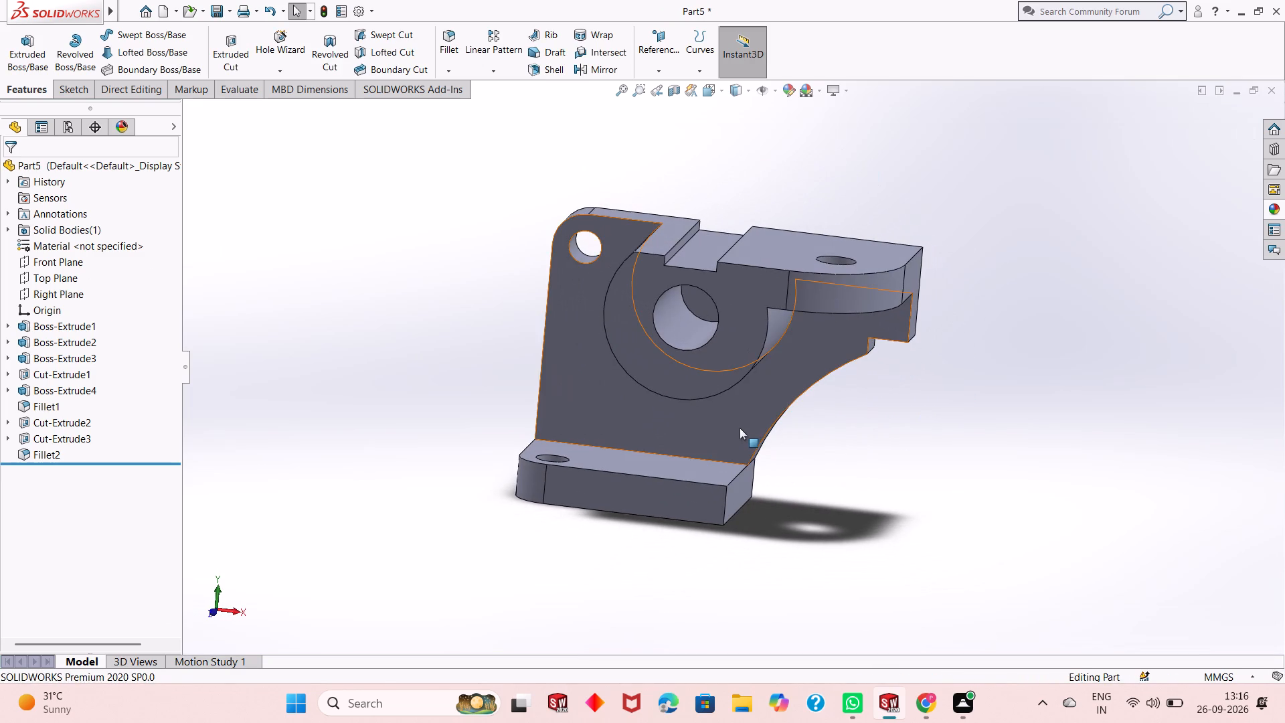
On the arm's front face, sketch a 15 mm horizontal line inward from the base's upper corner, continuing 27 mm vertically to the boss's lowest point.
{"action": "left_click", "coordinate": [739, 428]}
{"action": "left_click", "coordinate": [796, 388]}
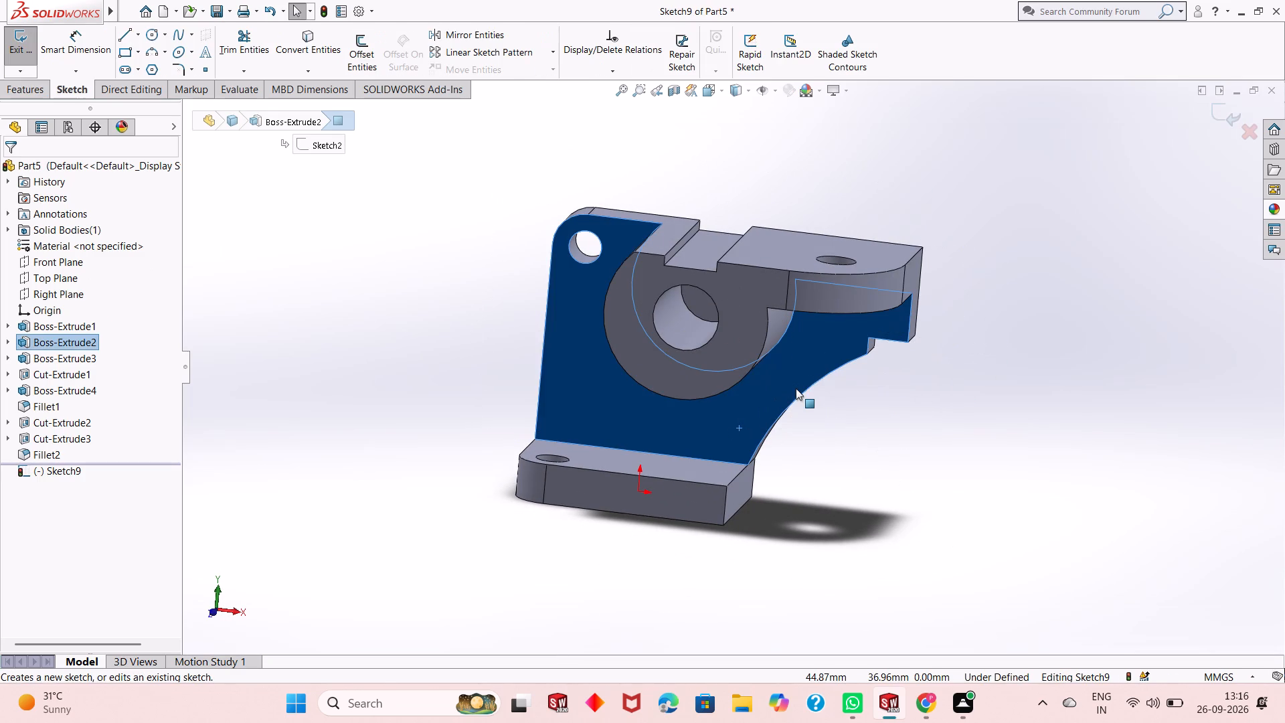
{"action": "key", "text": "ctrl+8"}
{"action": "key", "text": "Escape"}
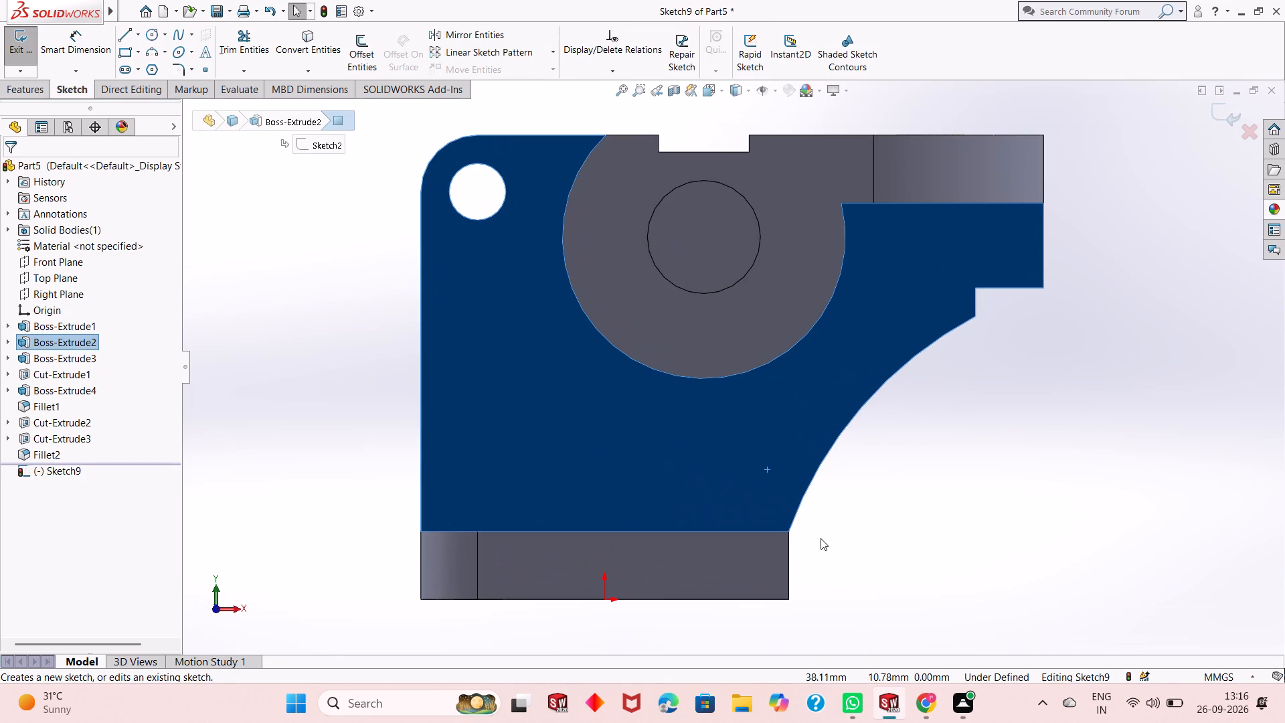
{"action": "left_click", "coordinate": [120, 30]}
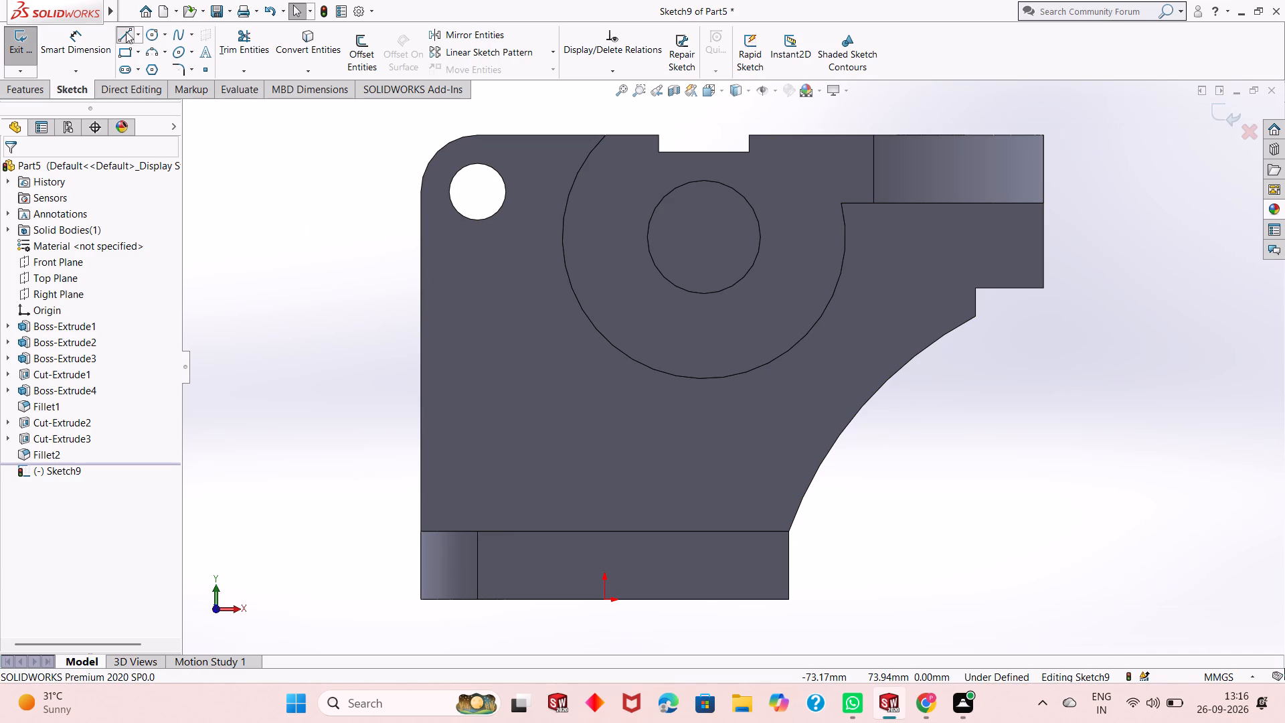
{"action": "left_click", "coordinate": [789, 531]}
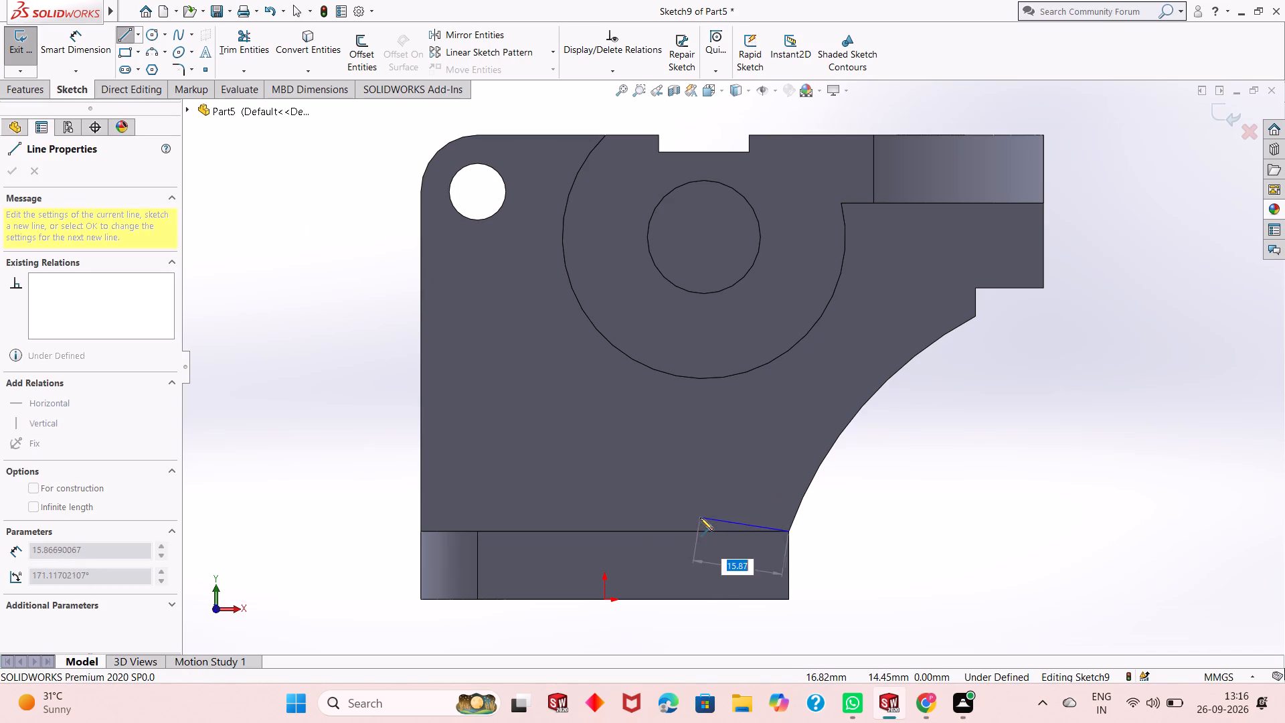
{"action": "type", "text": "15"}
{"action": "key", "text": "Return"}
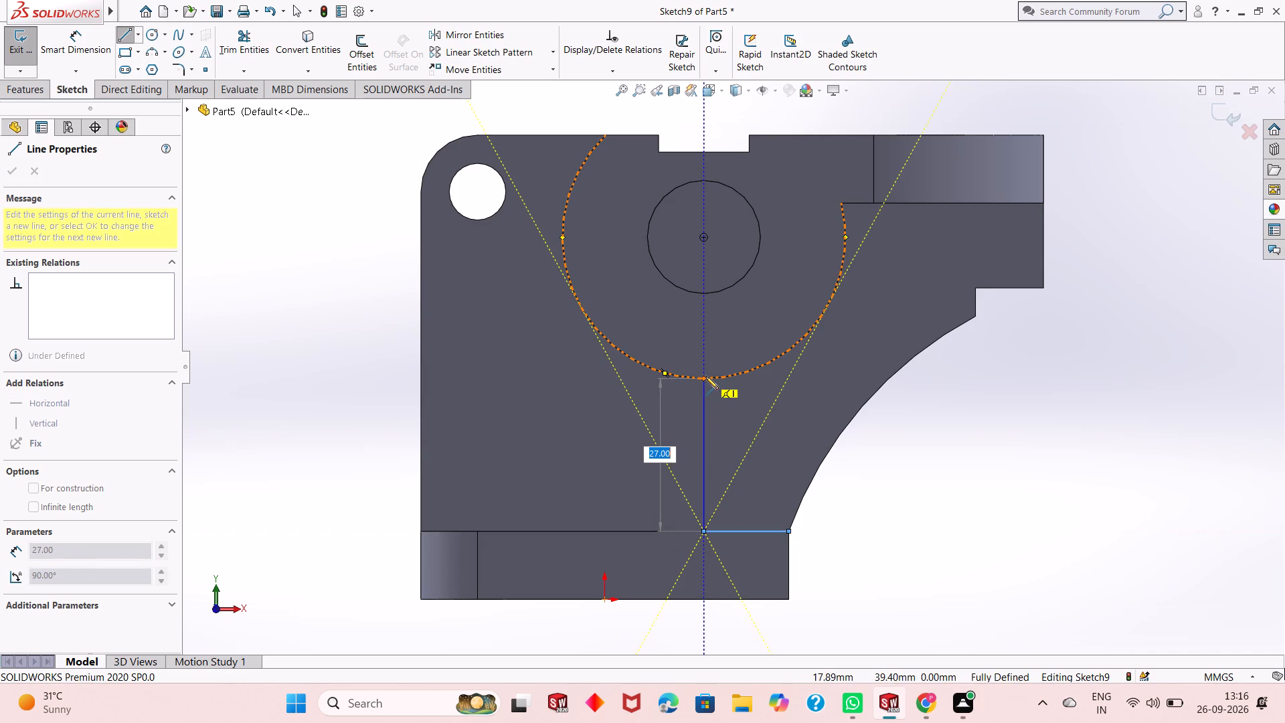
{"action": "left_click", "coordinate": [703, 378]}
{"action": "right_click", "coordinate": [703, 378]}
{"action": "left_click", "coordinate": [720, 386]}
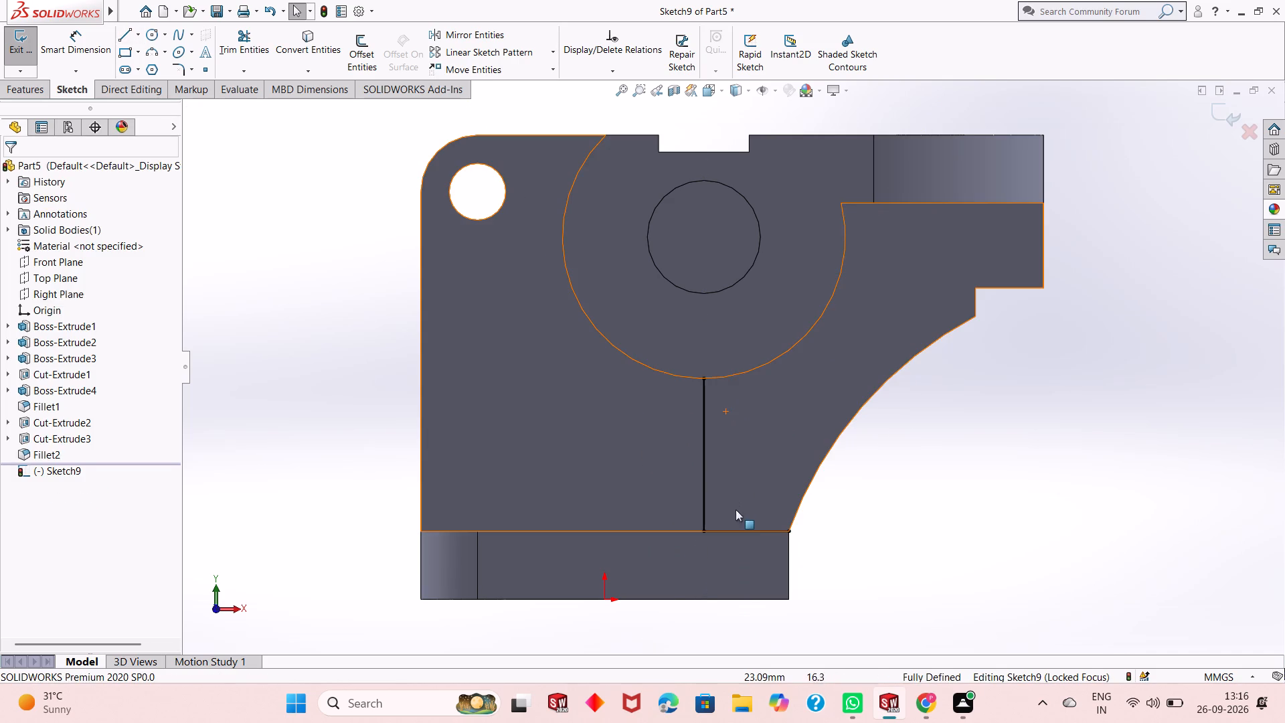
Delete the 15 mm horizontal line along the base's upper edge, keeping the vertical line.
{"action": "left_click", "coordinate": [739, 531]}
{"action": "right_click", "coordinate": [825, 527]}
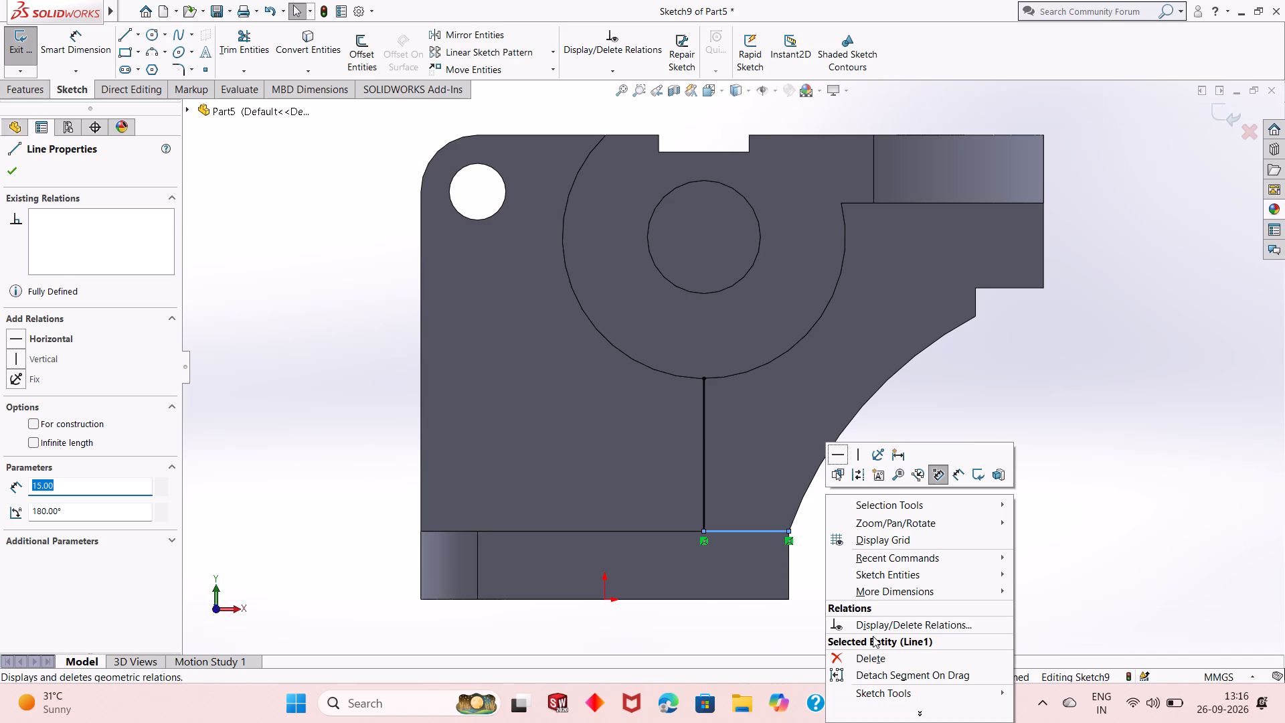
{"action": "left_click", "coordinate": [874, 655]}
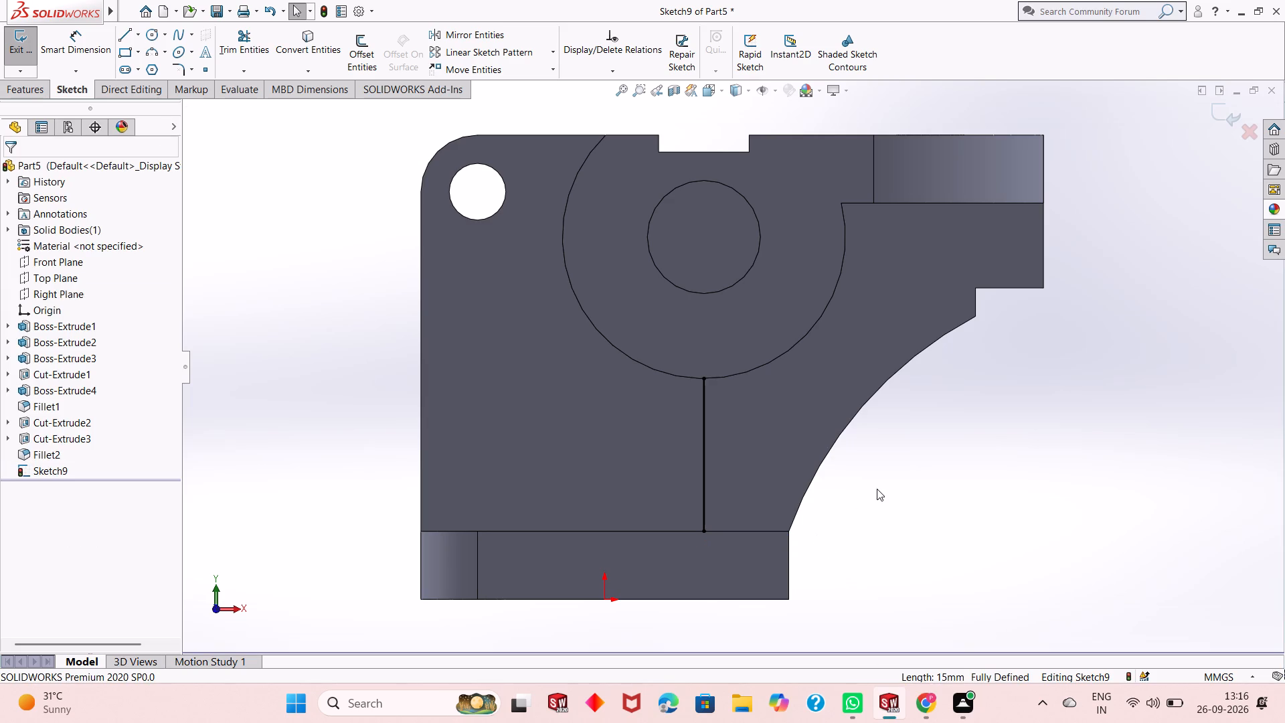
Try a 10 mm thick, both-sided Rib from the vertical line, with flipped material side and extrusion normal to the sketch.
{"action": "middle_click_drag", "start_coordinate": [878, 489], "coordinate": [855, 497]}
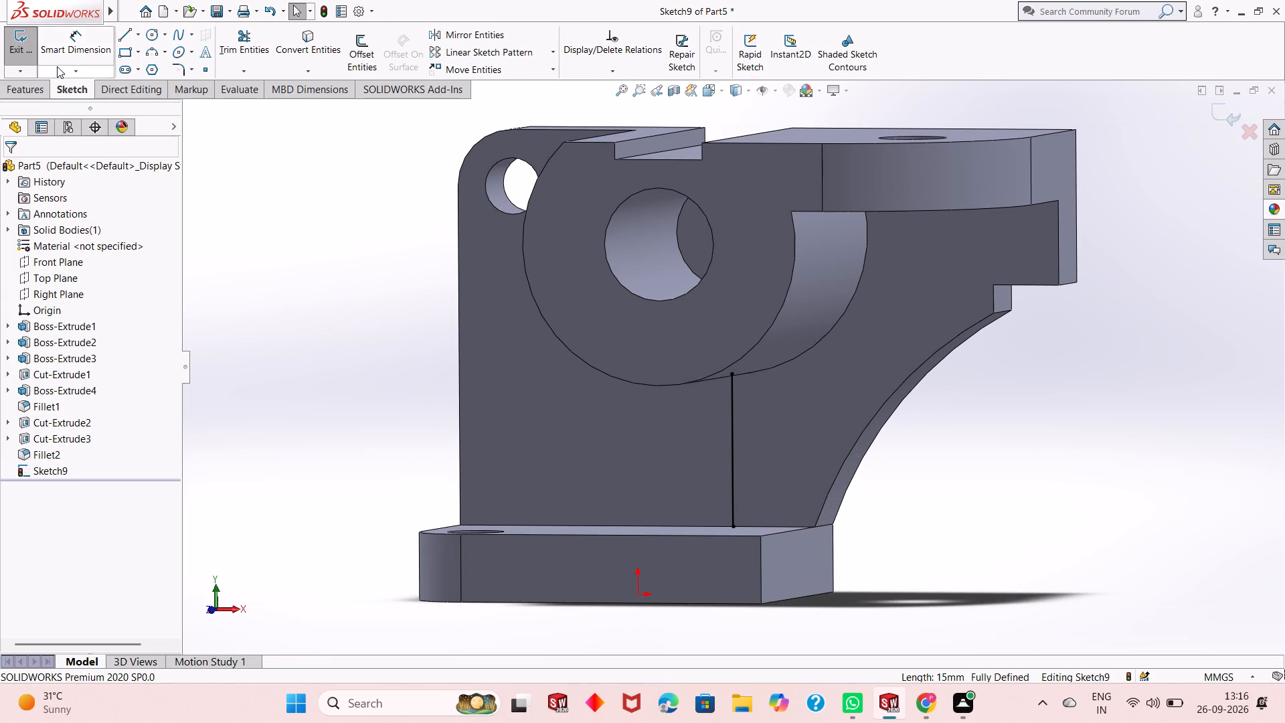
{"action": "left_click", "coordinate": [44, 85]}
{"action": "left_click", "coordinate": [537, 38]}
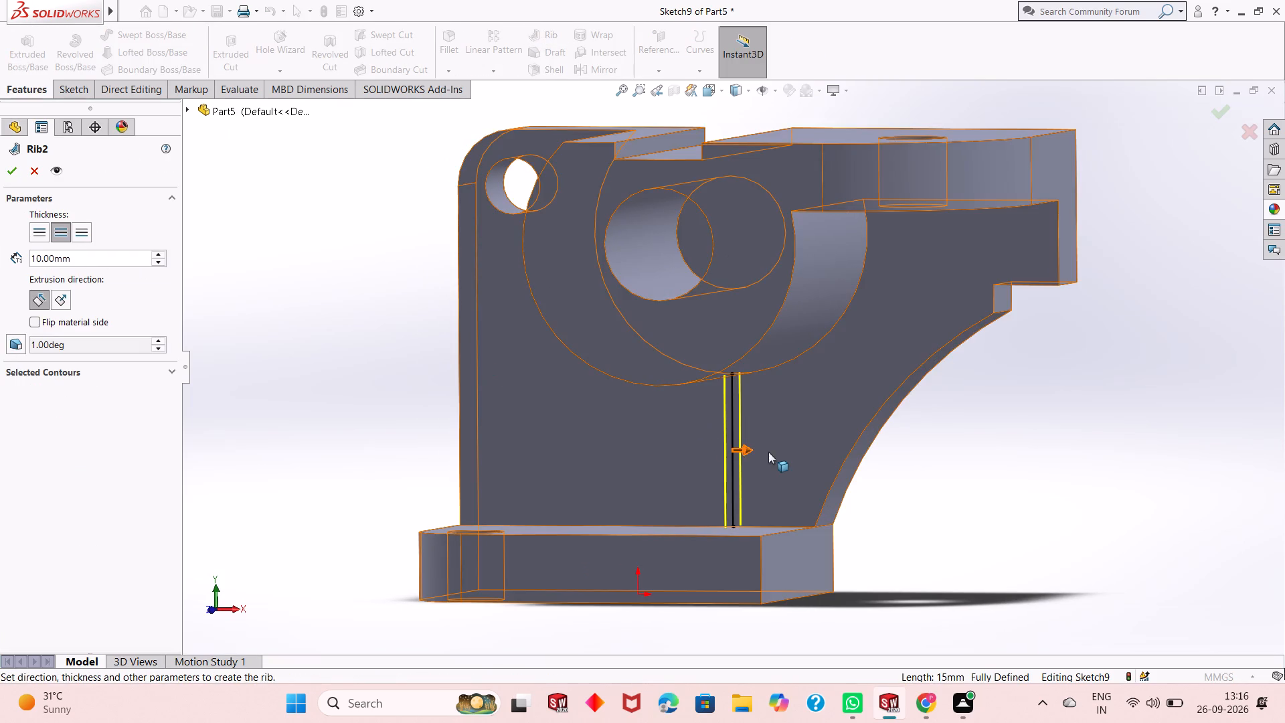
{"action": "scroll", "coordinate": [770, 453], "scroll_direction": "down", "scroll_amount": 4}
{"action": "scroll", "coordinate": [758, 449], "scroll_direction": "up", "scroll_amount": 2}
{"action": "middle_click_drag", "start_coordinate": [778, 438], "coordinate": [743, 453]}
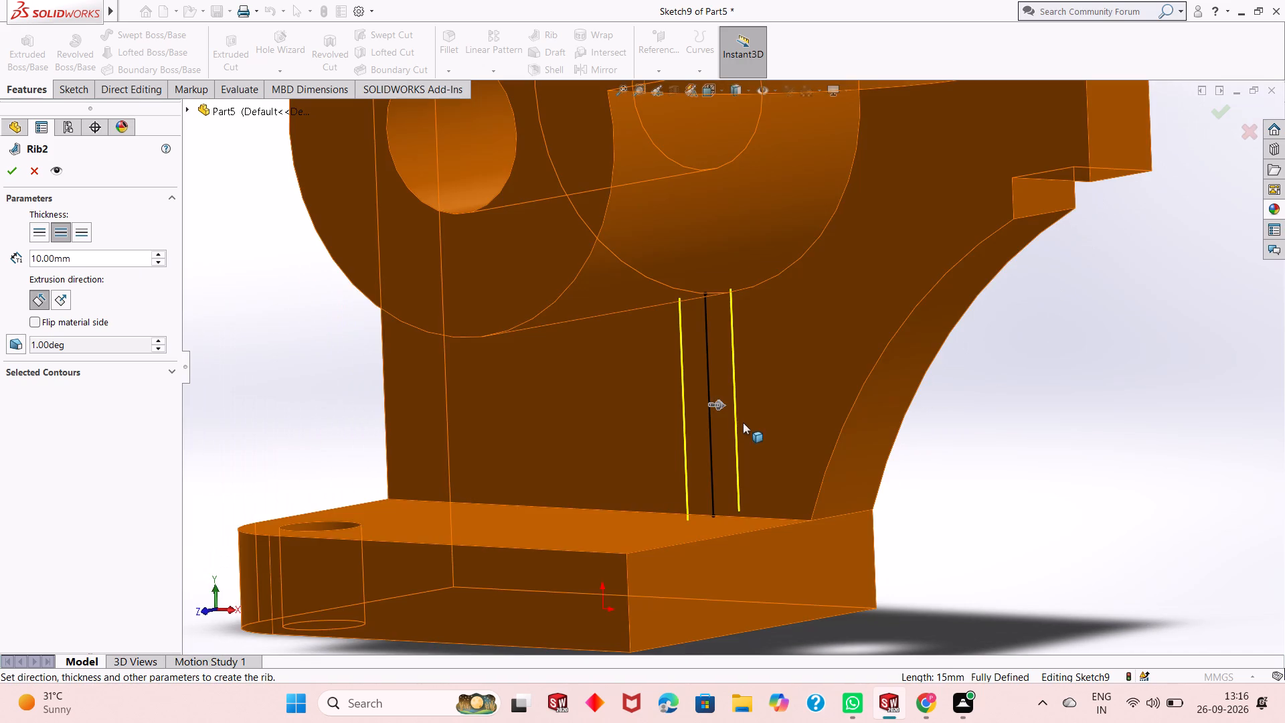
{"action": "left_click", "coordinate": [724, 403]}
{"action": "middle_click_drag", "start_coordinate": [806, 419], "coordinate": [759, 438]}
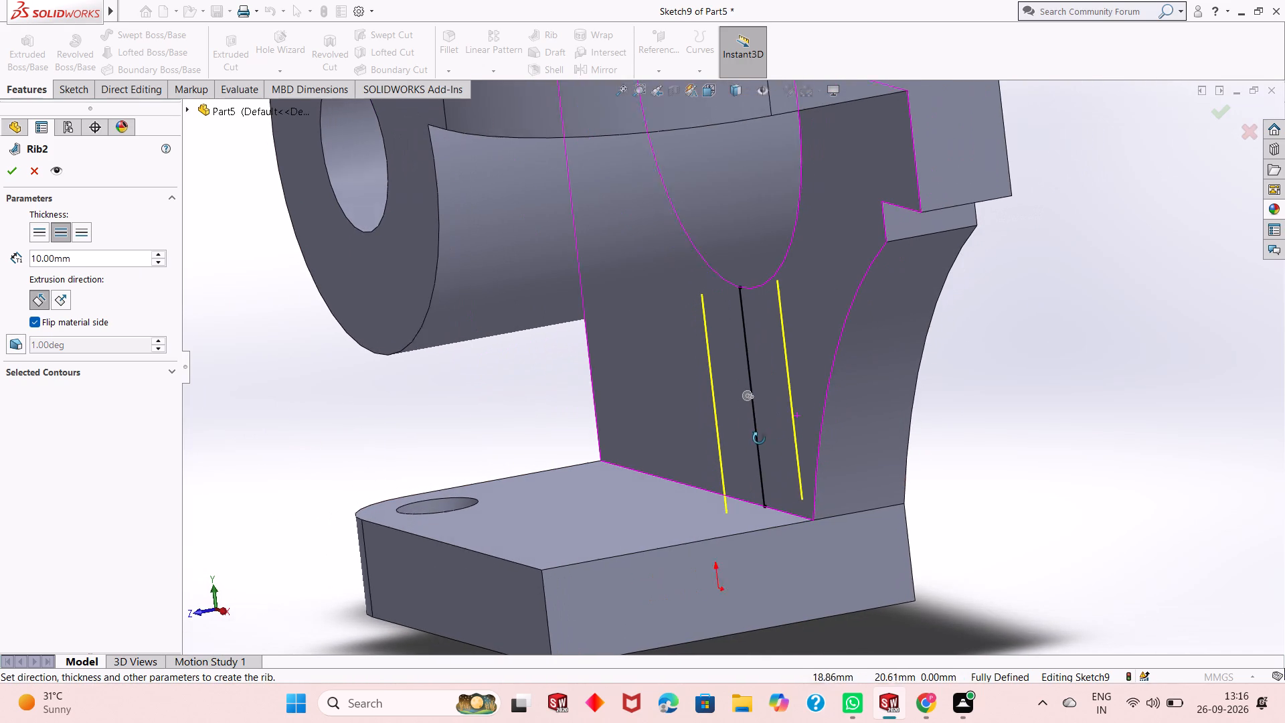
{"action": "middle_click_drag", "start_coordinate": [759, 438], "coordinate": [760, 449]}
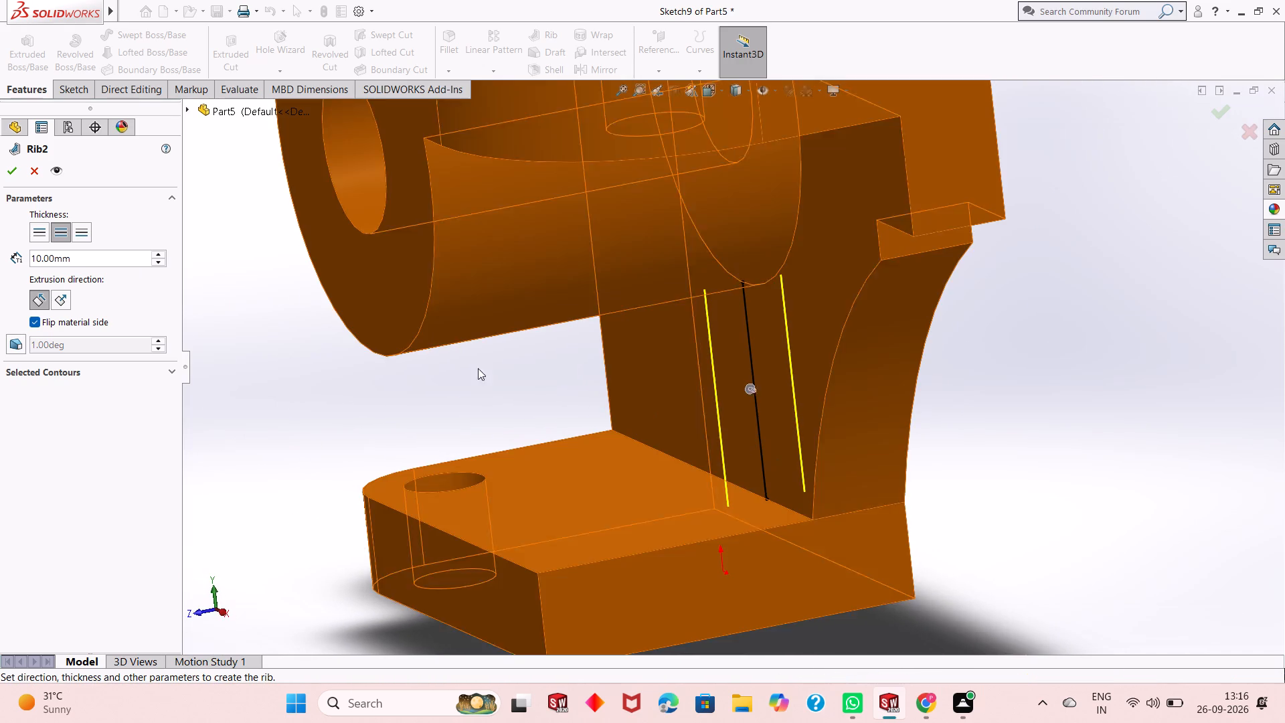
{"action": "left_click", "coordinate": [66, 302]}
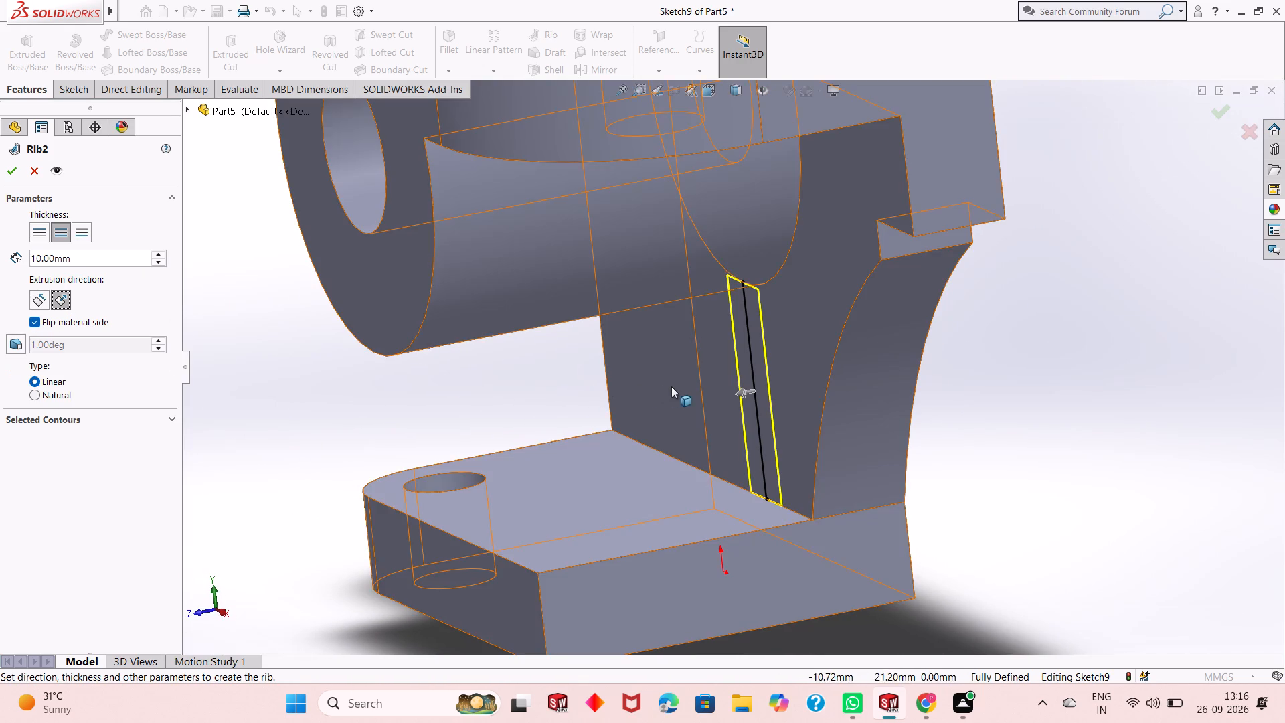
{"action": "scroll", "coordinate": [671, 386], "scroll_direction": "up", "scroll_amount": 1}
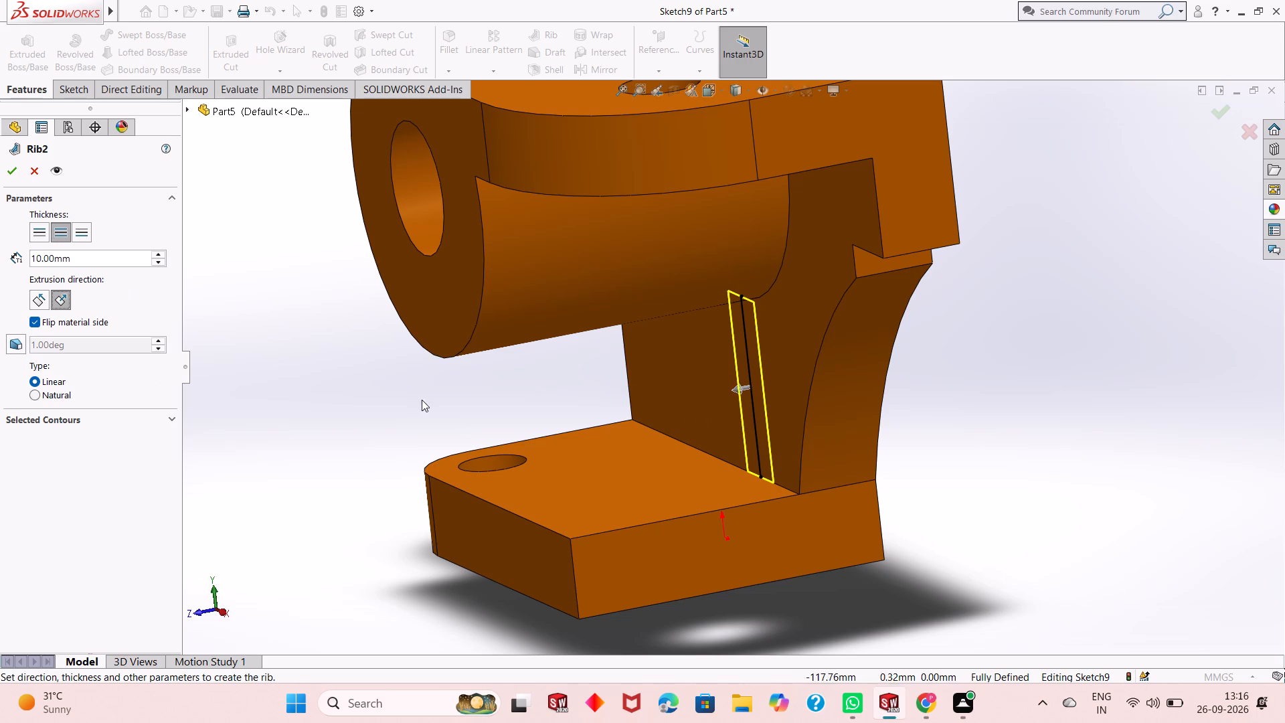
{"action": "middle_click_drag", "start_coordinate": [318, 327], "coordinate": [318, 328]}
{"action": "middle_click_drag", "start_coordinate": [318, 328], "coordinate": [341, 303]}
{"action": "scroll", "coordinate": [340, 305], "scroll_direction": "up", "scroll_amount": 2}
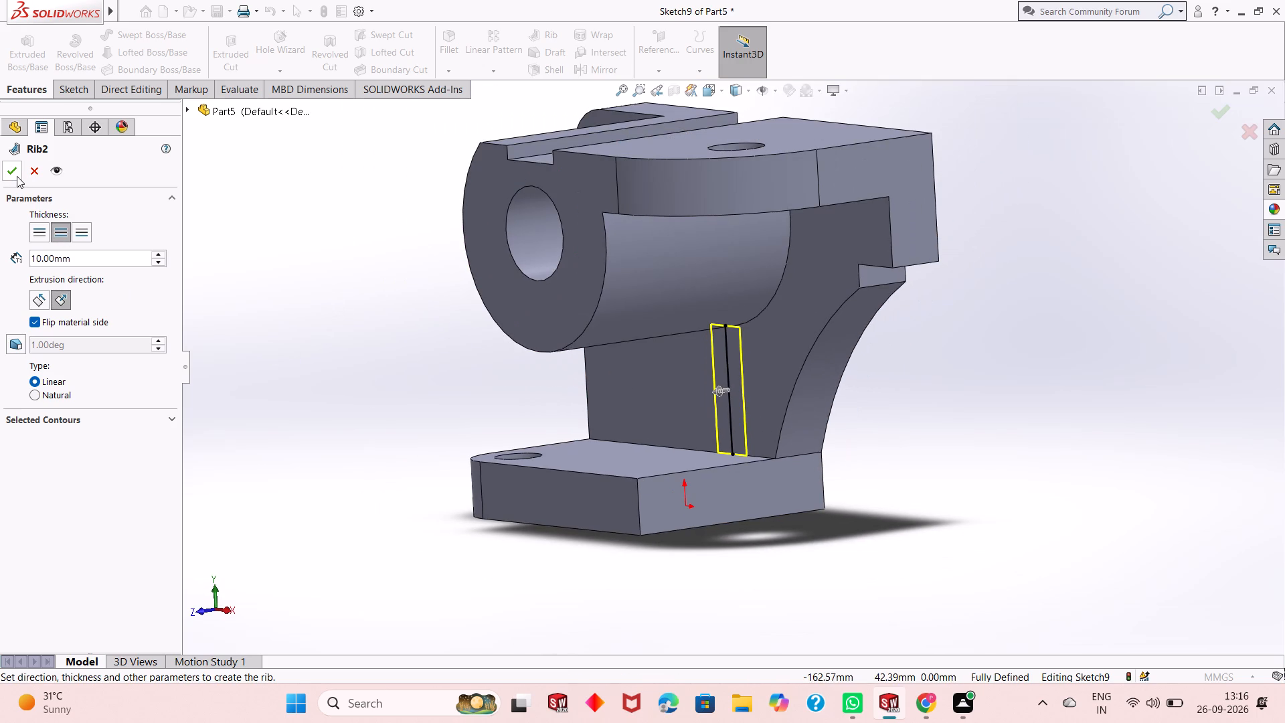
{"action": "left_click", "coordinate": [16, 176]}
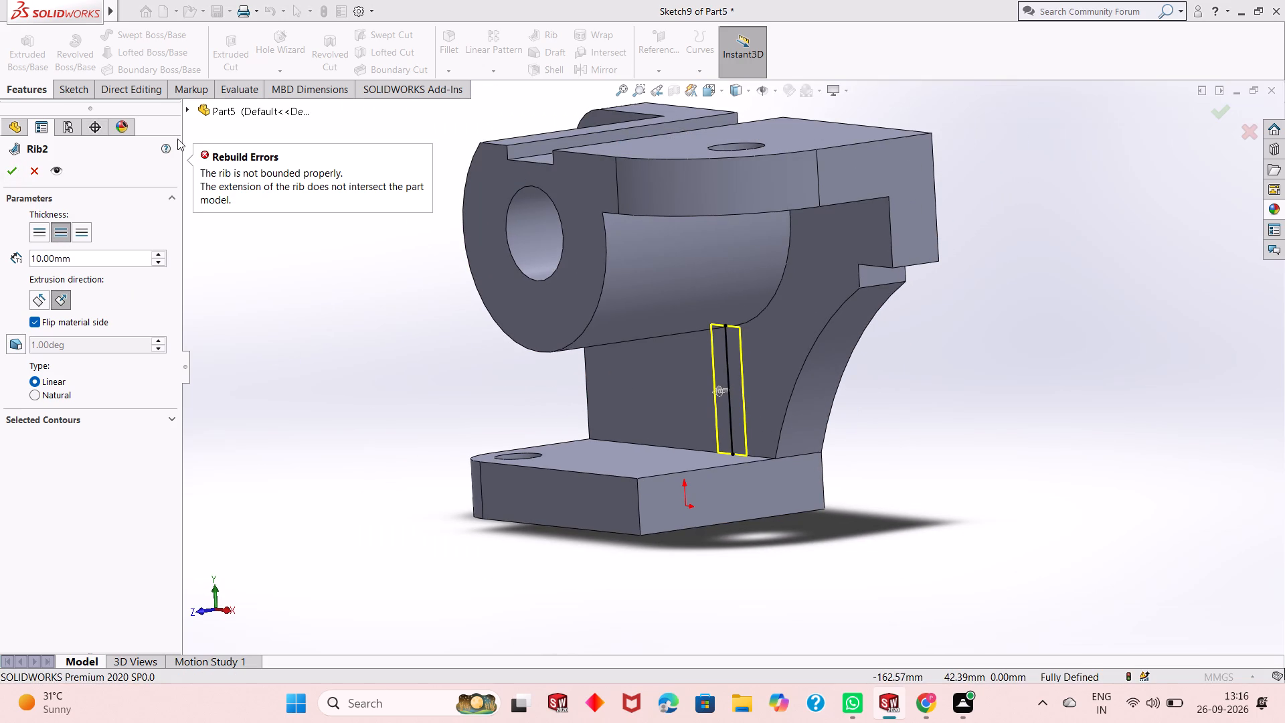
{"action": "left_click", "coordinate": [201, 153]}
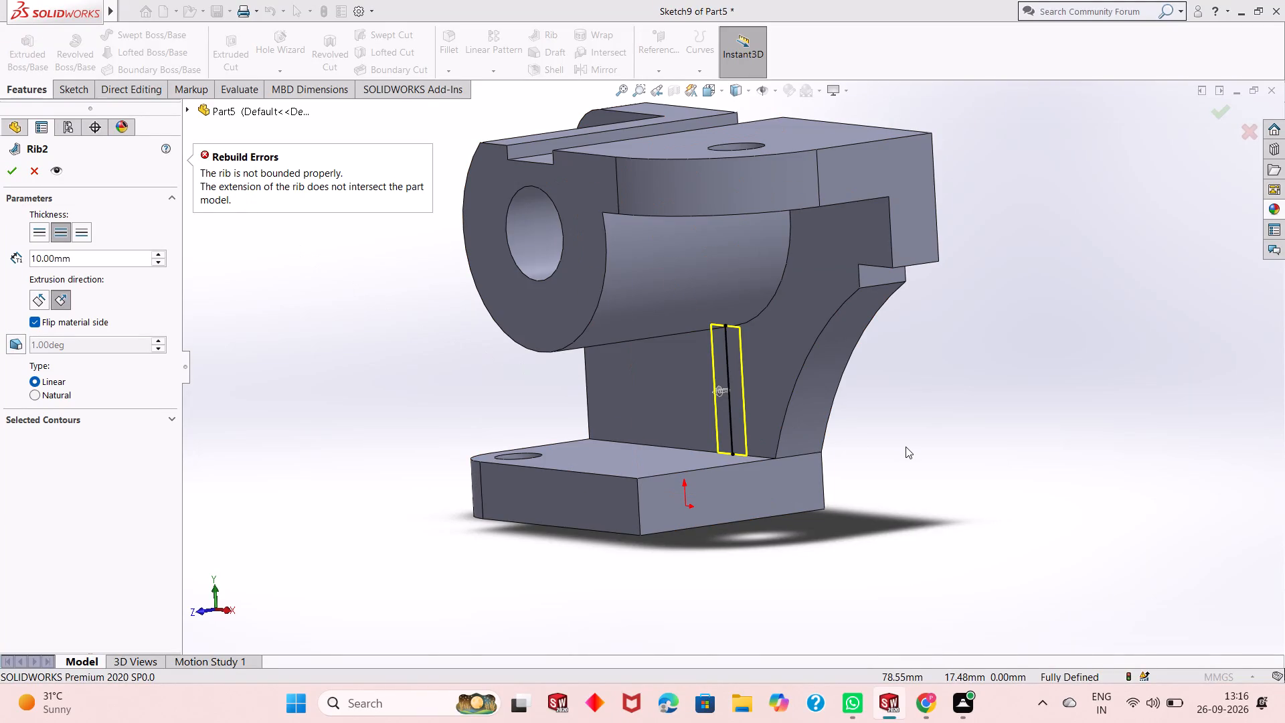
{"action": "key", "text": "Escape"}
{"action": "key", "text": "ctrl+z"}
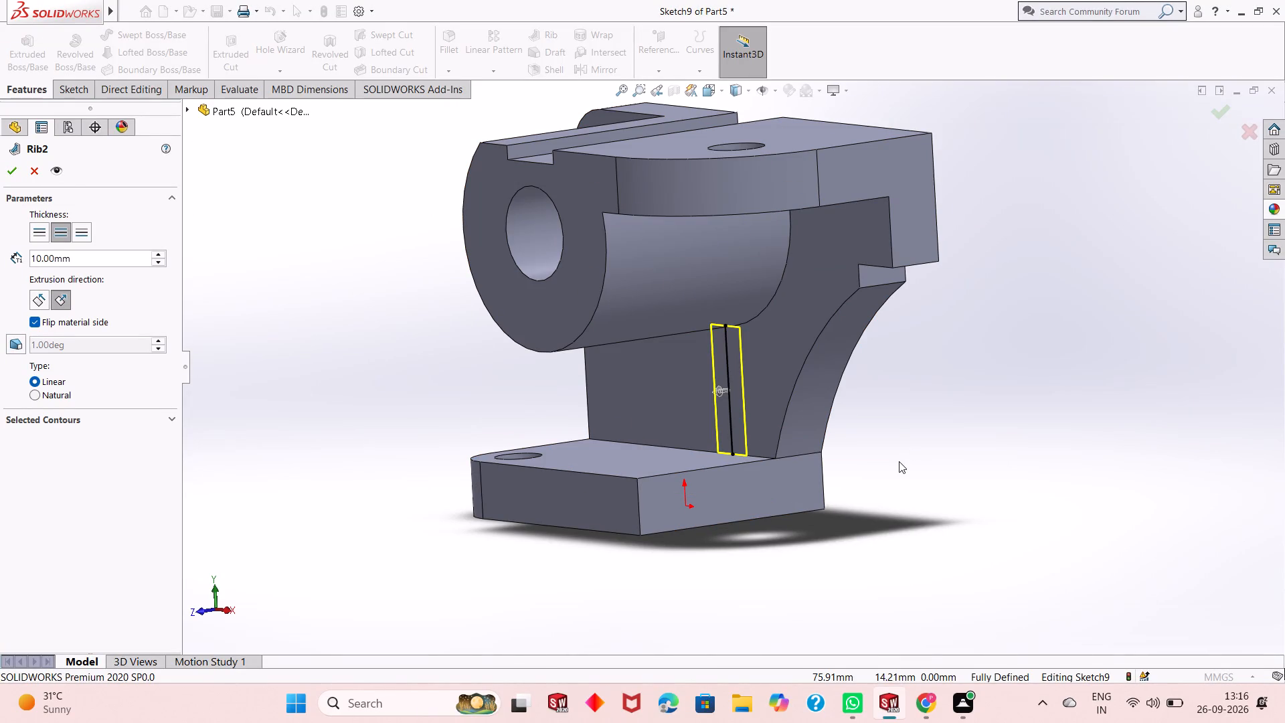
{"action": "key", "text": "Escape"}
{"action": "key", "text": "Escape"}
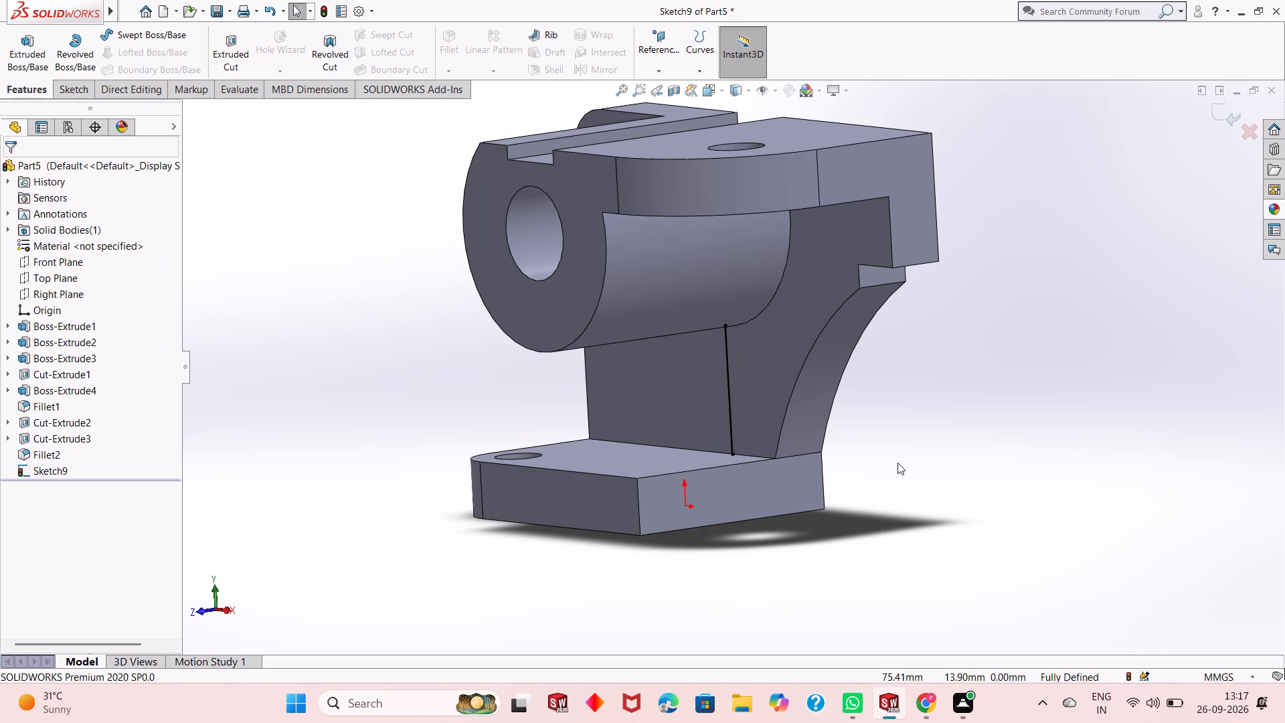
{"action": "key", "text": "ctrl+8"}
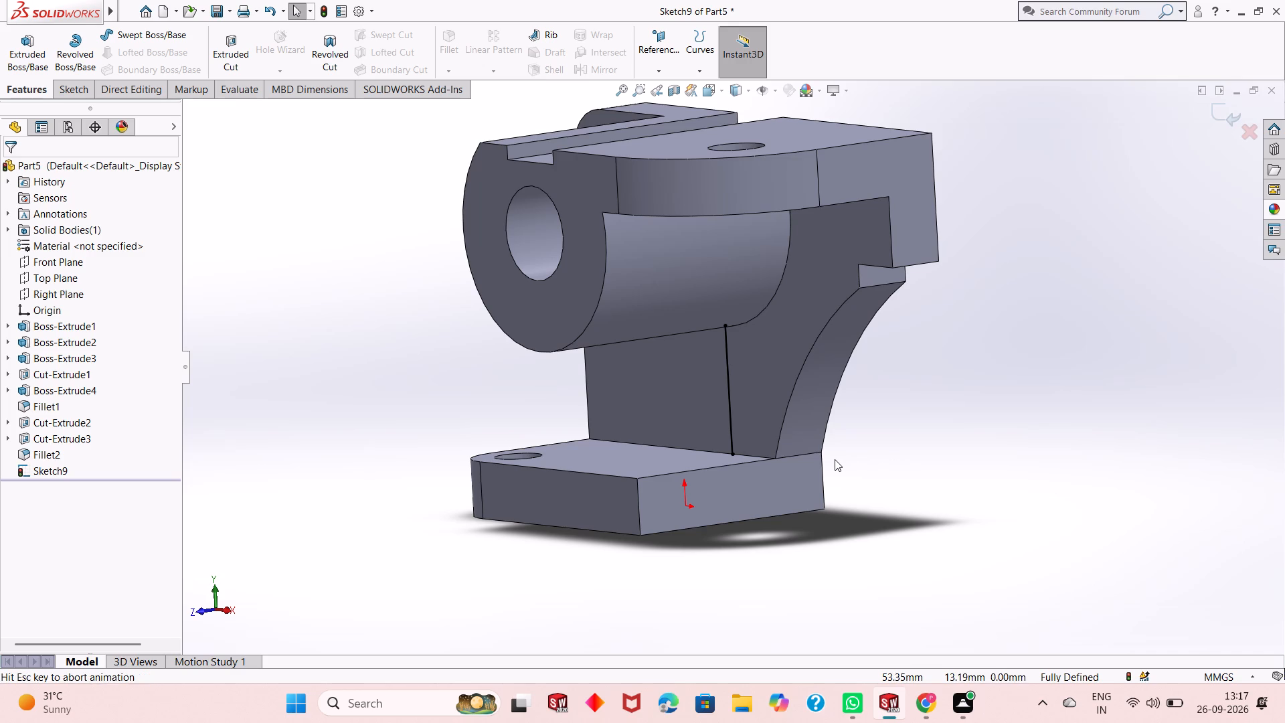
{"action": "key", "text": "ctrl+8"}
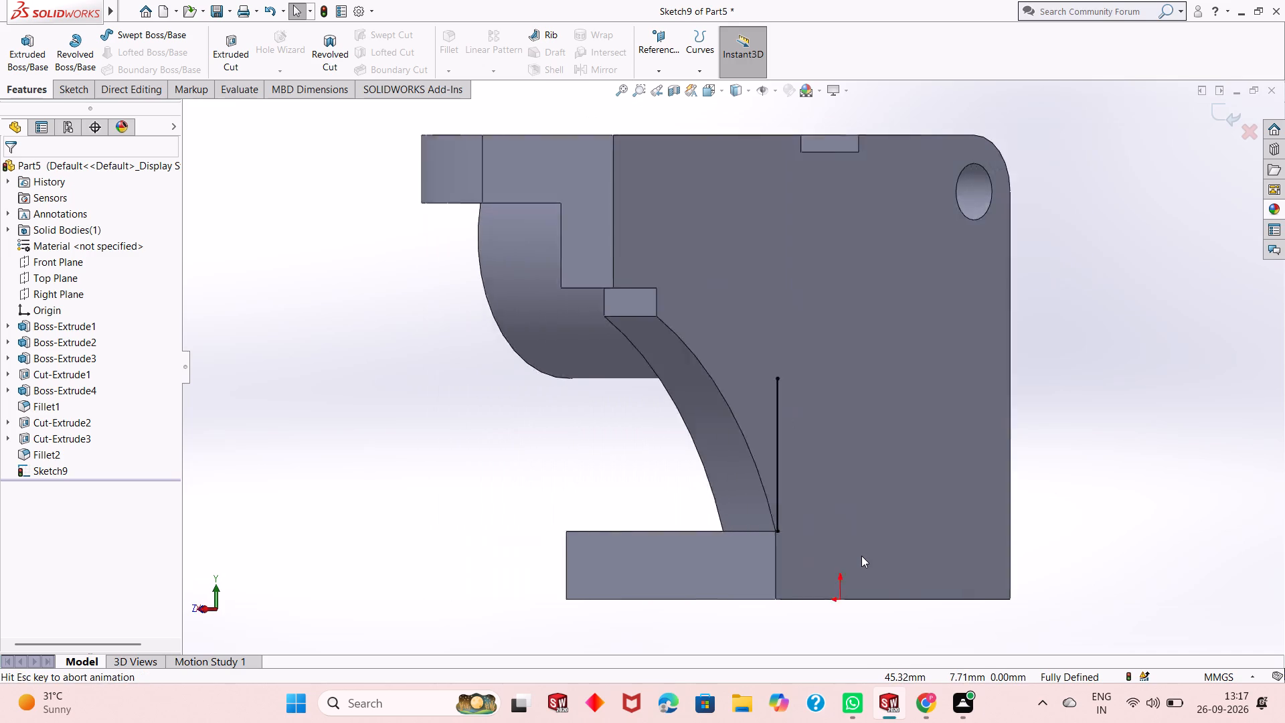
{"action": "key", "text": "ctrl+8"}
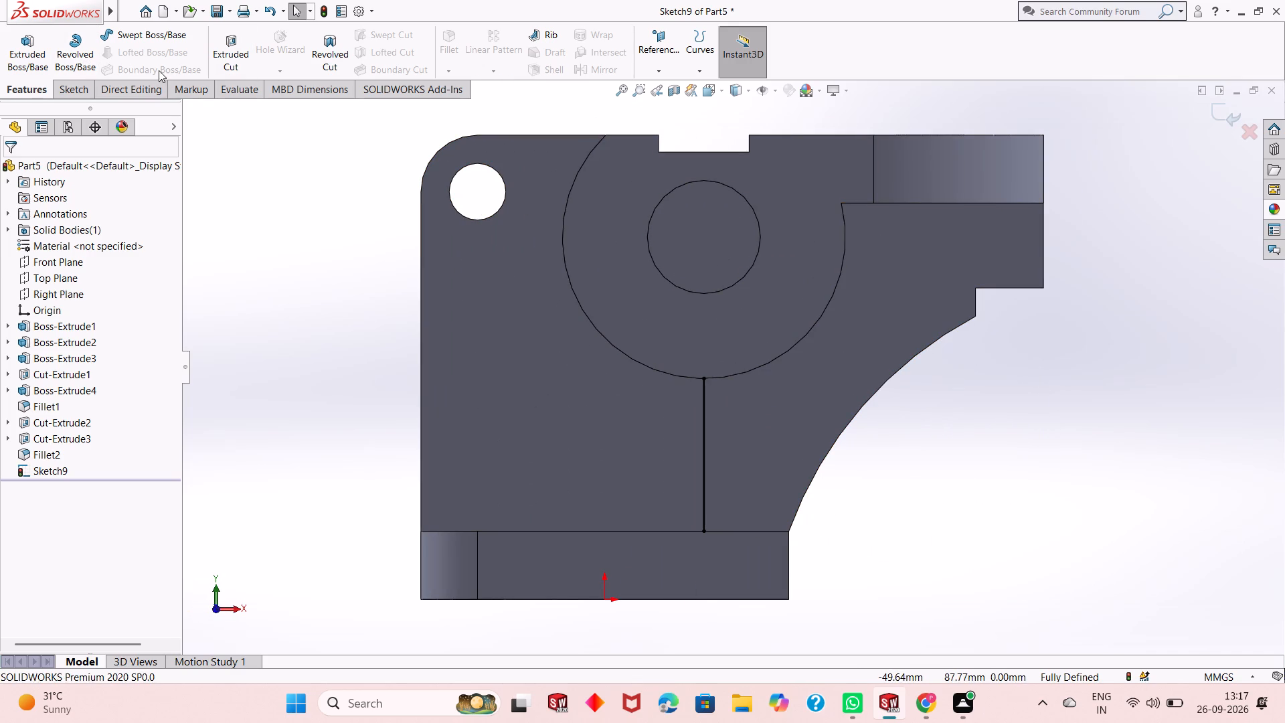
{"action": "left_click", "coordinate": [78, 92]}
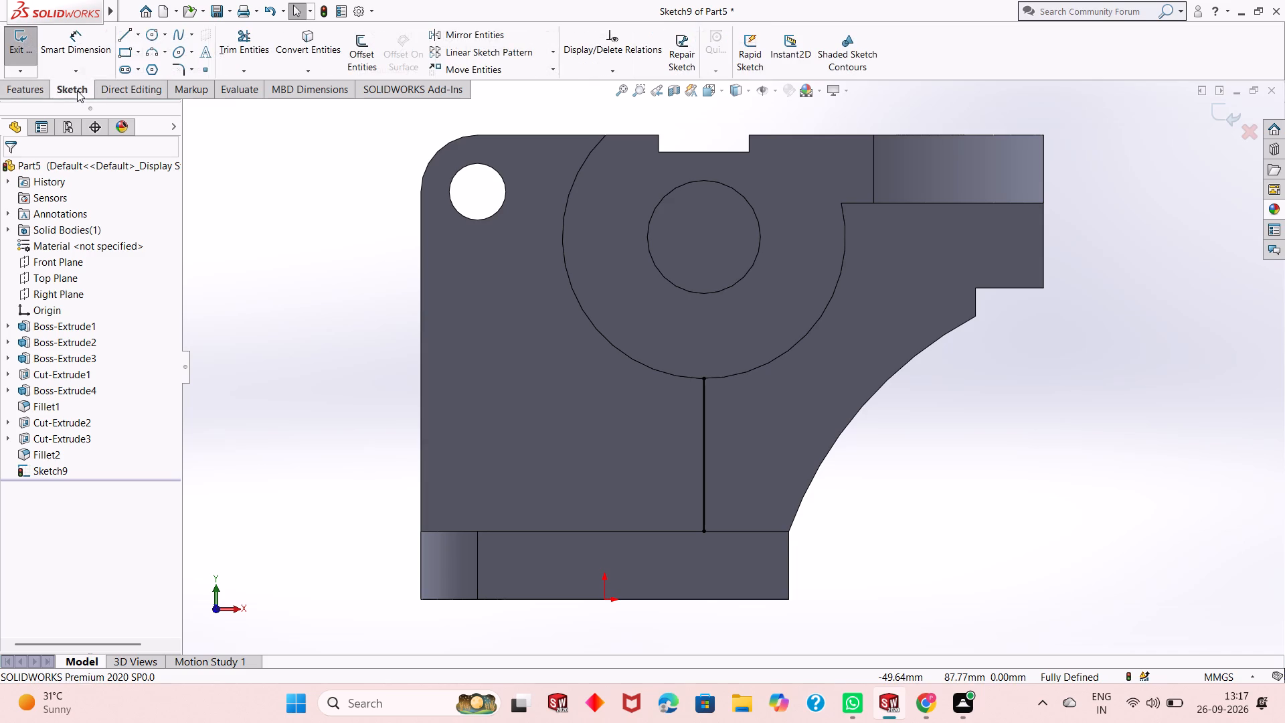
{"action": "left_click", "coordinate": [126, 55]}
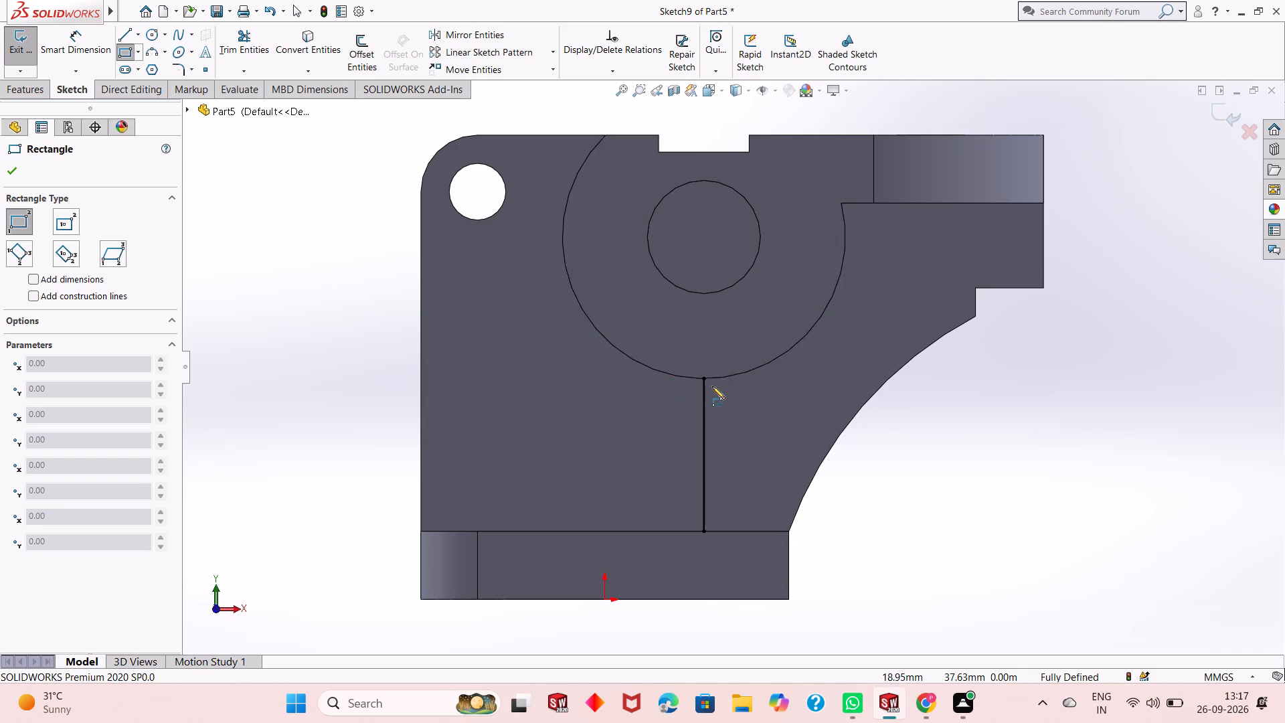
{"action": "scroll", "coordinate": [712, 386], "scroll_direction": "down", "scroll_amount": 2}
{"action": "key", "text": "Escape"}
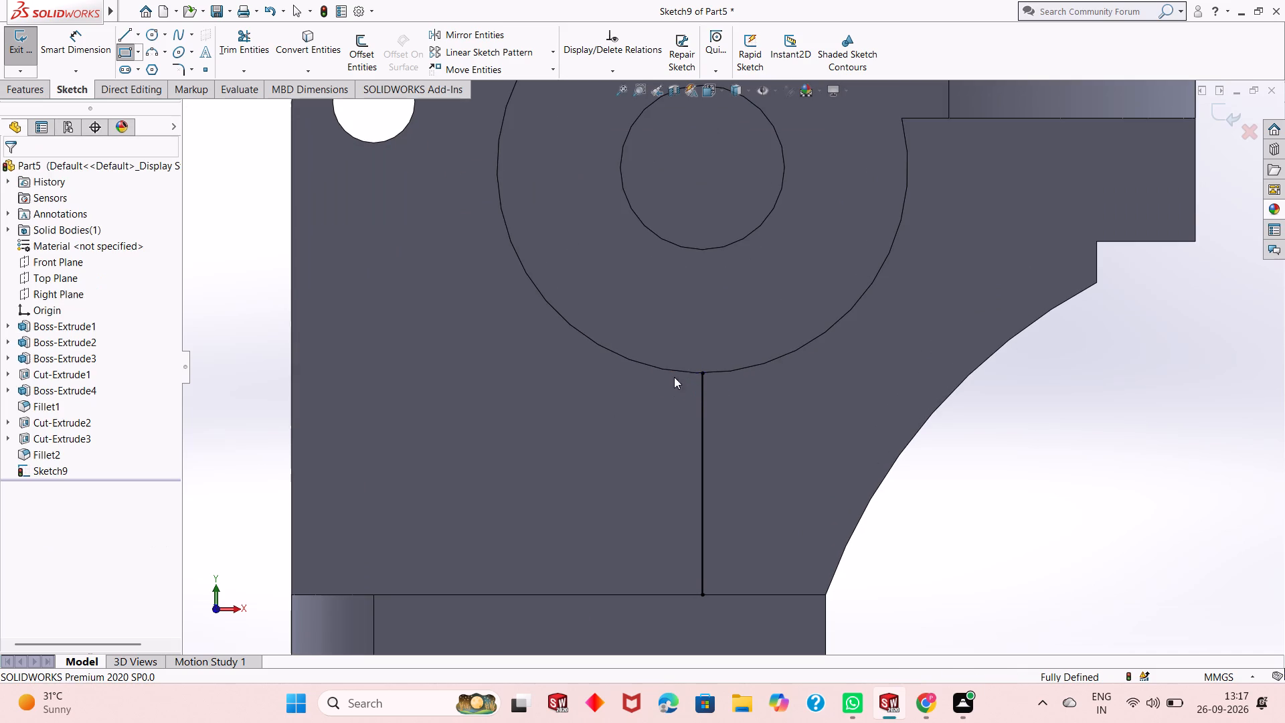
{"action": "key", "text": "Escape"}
Sketch a closed 10 mm wide outline centred on the vertical line, rising about 30 mm from the base's upper edge into the boss.
{"action": "left_click", "coordinate": [121, 29]}
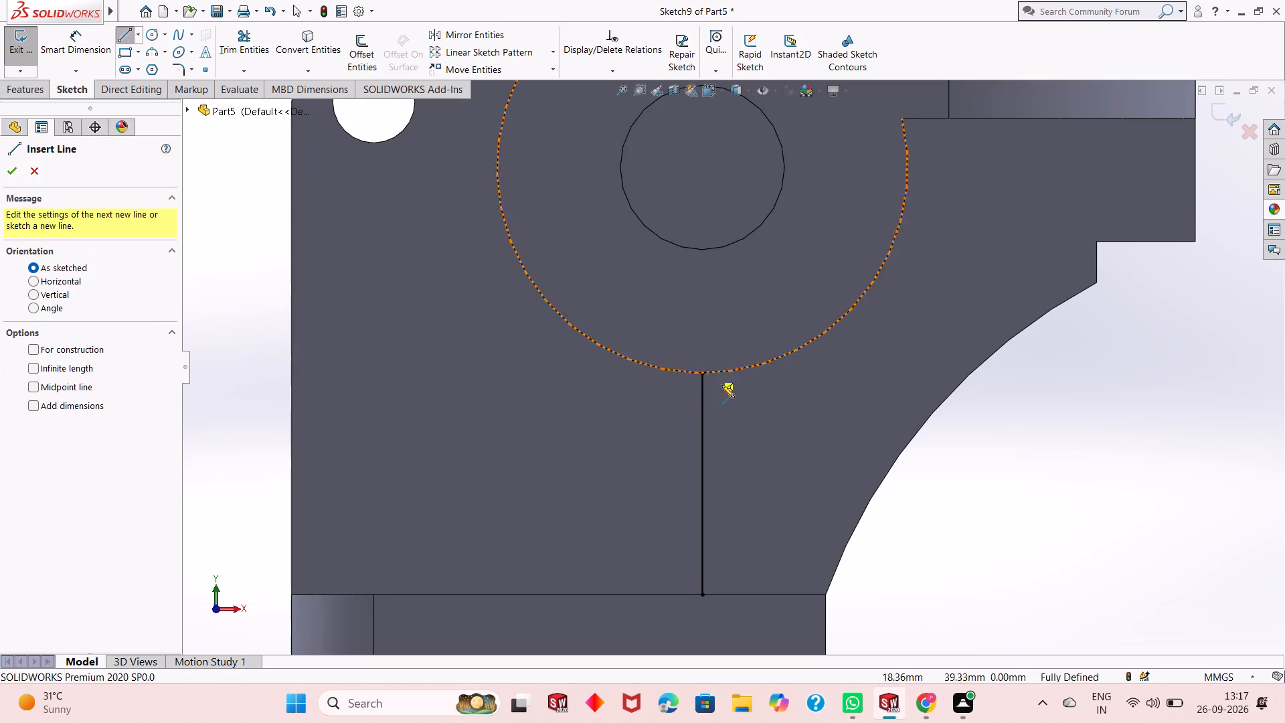
{"action": "left_click", "coordinate": [701, 595]}
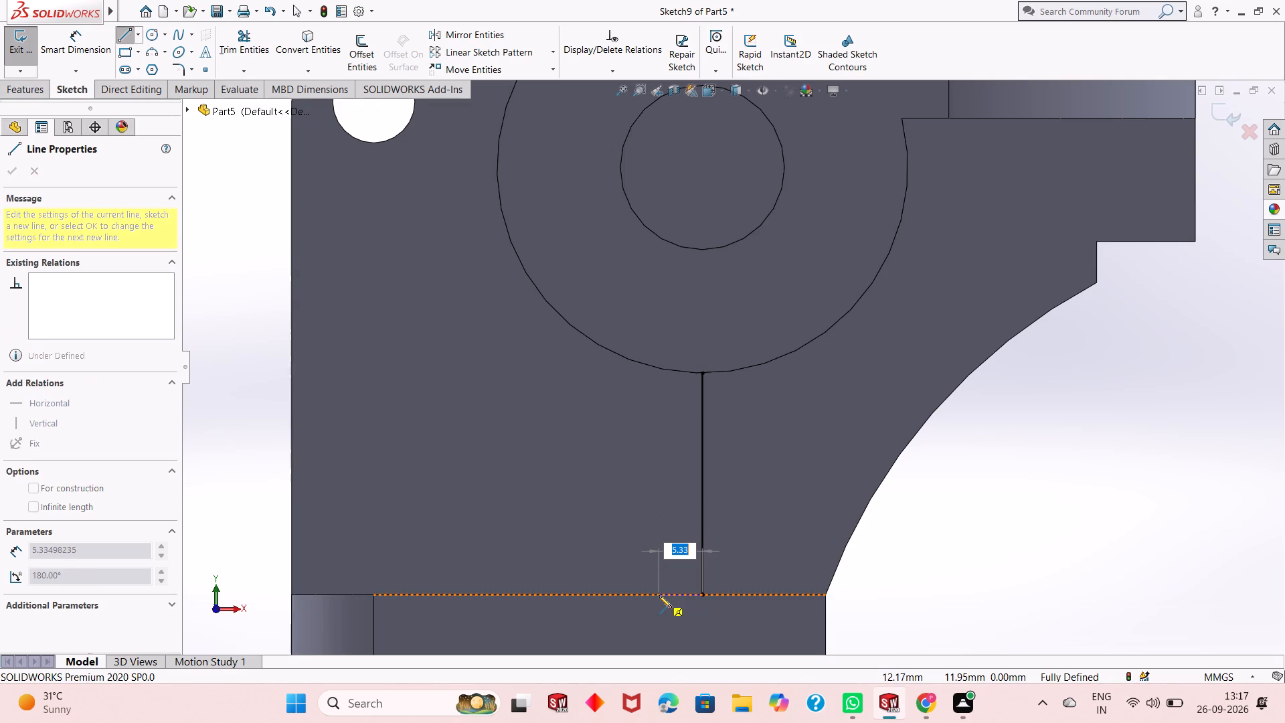
{"action": "key", "text": "5"}
{"action": "key", "text": "Return"}
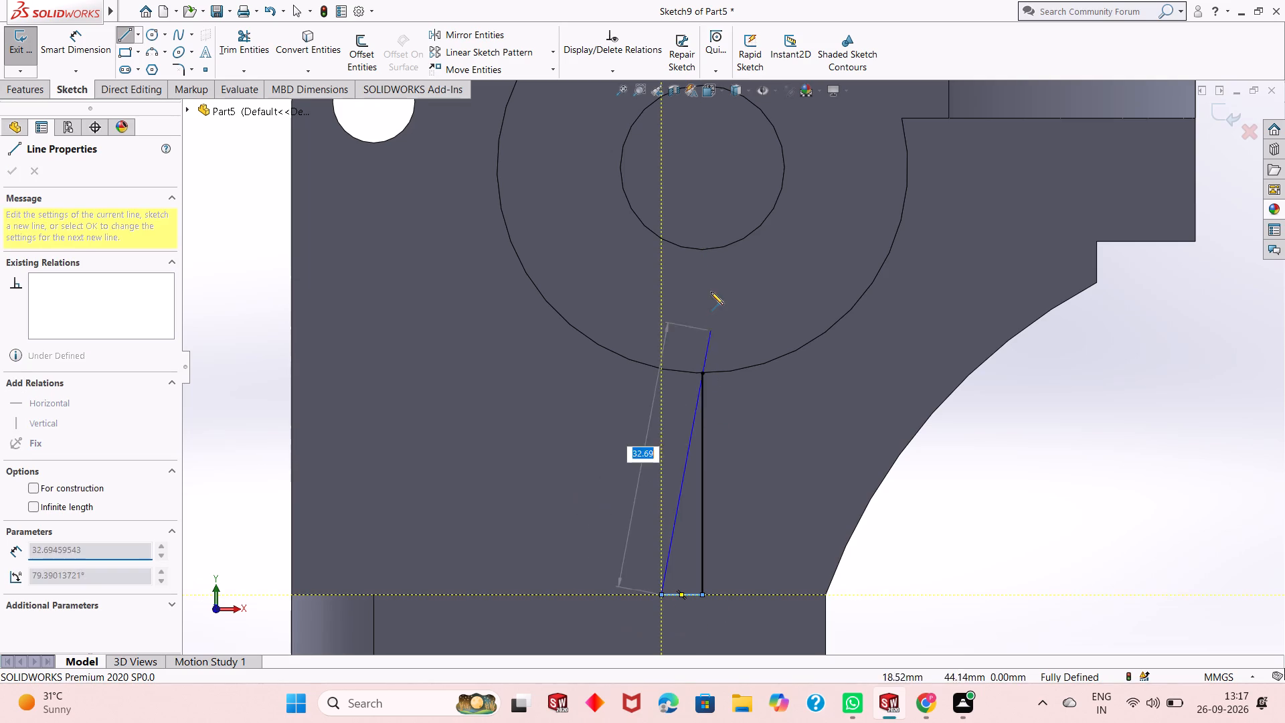
{"action": "left_click", "coordinate": [660, 345]}
{"action": "right_click", "coordinate": [660, 345]}
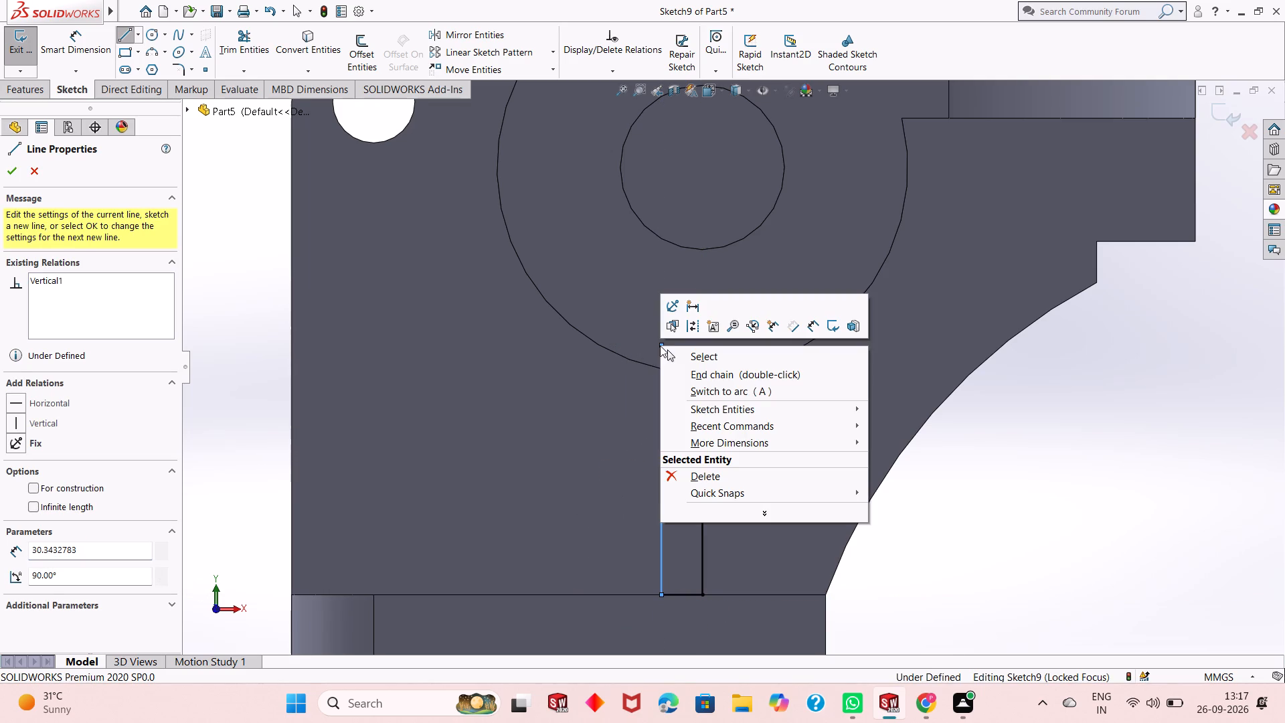
{"action": "left_click", "coordinate": [674, 347]}
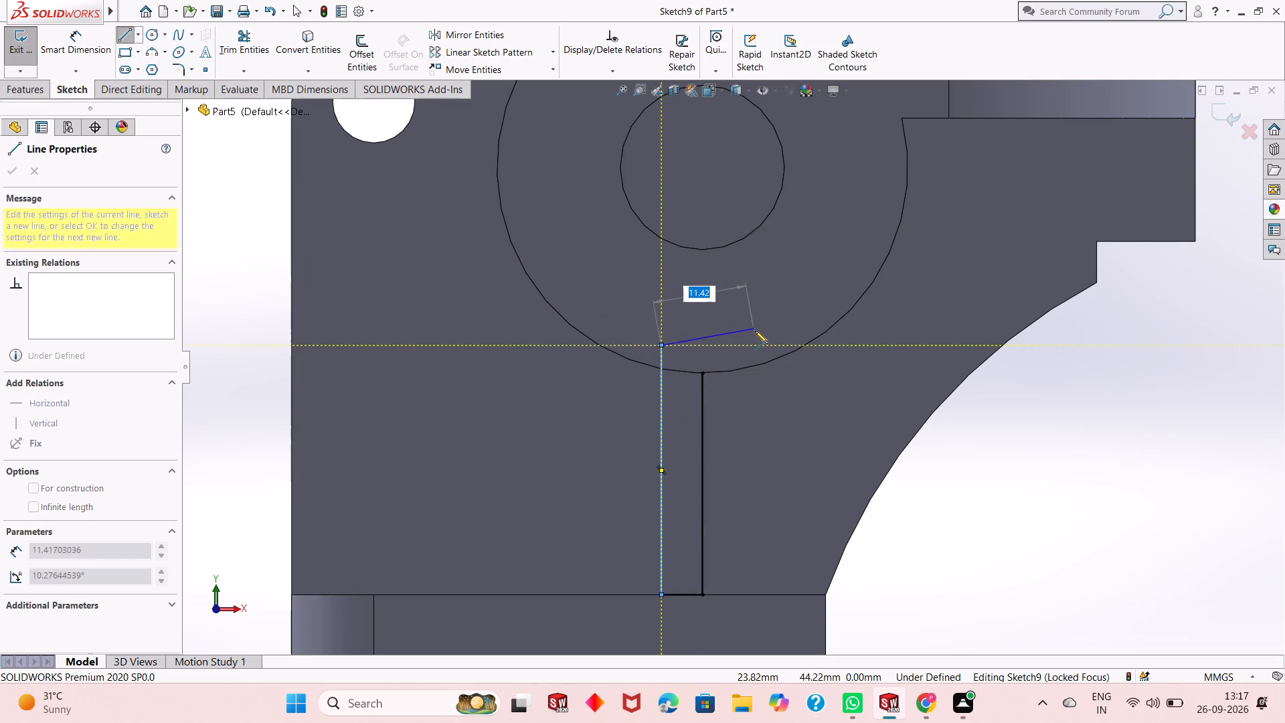
{"action": "type", "text": "10"}
{"action": "key", "text": "Return"}
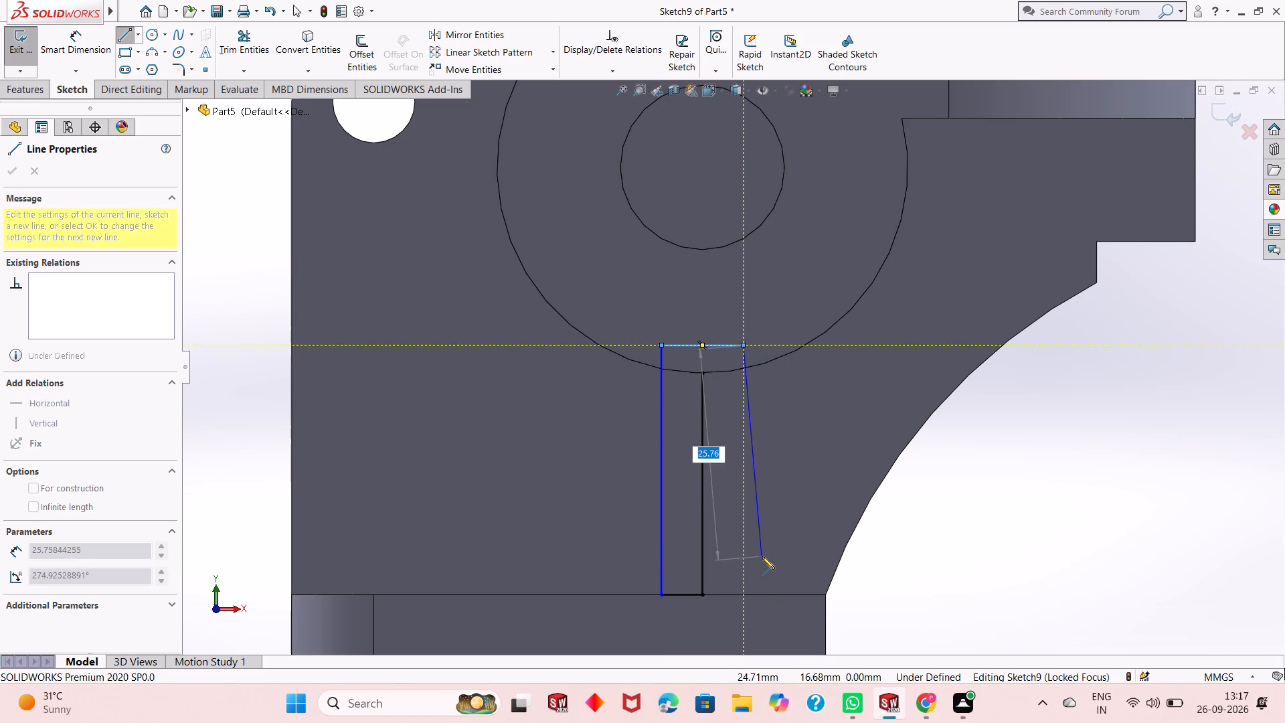
{"action": "left_click", "coordinate": [745, 596]}
{"action": "left_click", "coordinate": [705, 597]}
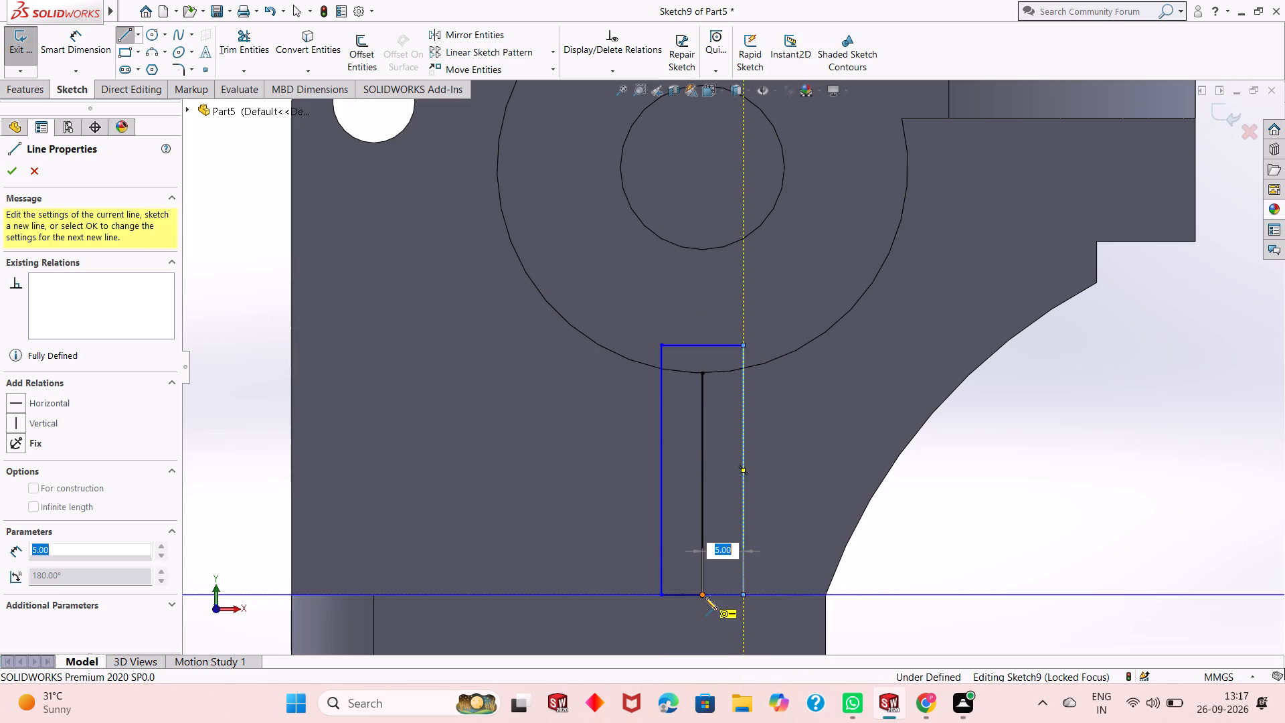
{"action": "right_click", "coordinate": [705, 597]}
{"action": "left_click", "coordinate": [762, 594]}
Delete the vertical line in the middle of the rib outline.
{"action": "right_click", "coordinate": [701, 519]}
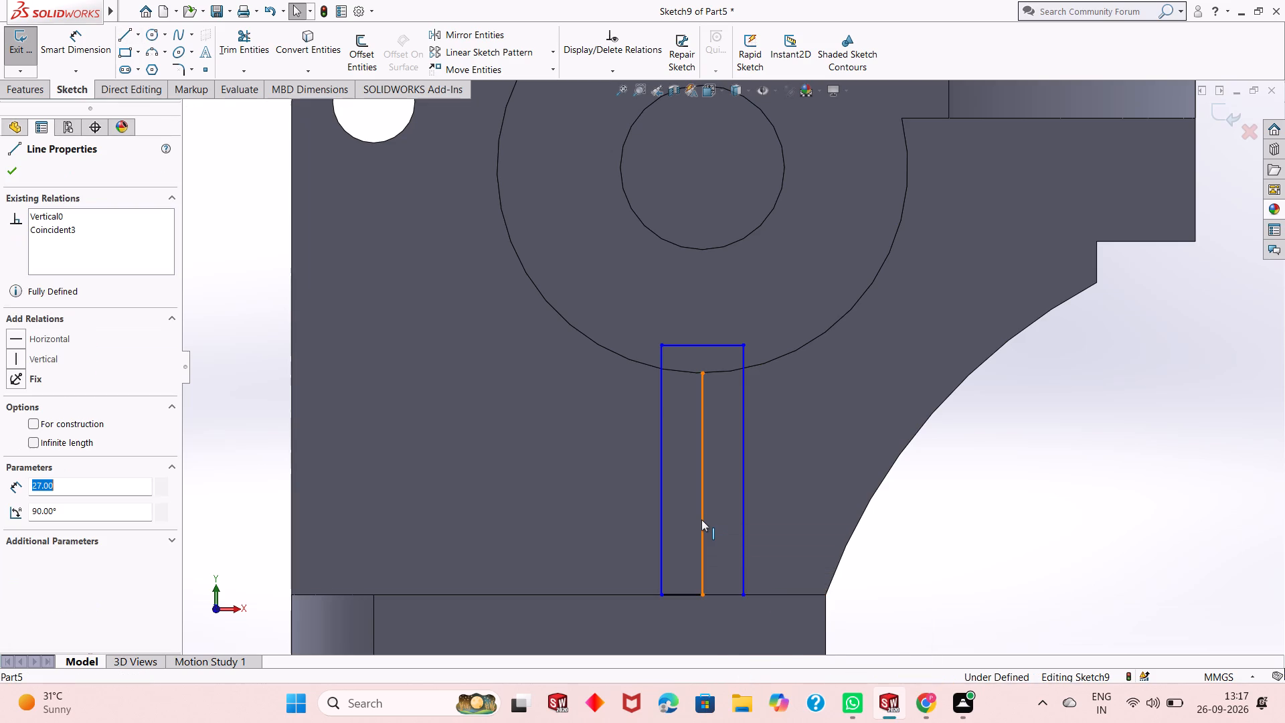
{"action": "left_click", "coordinate": [754, 652]}
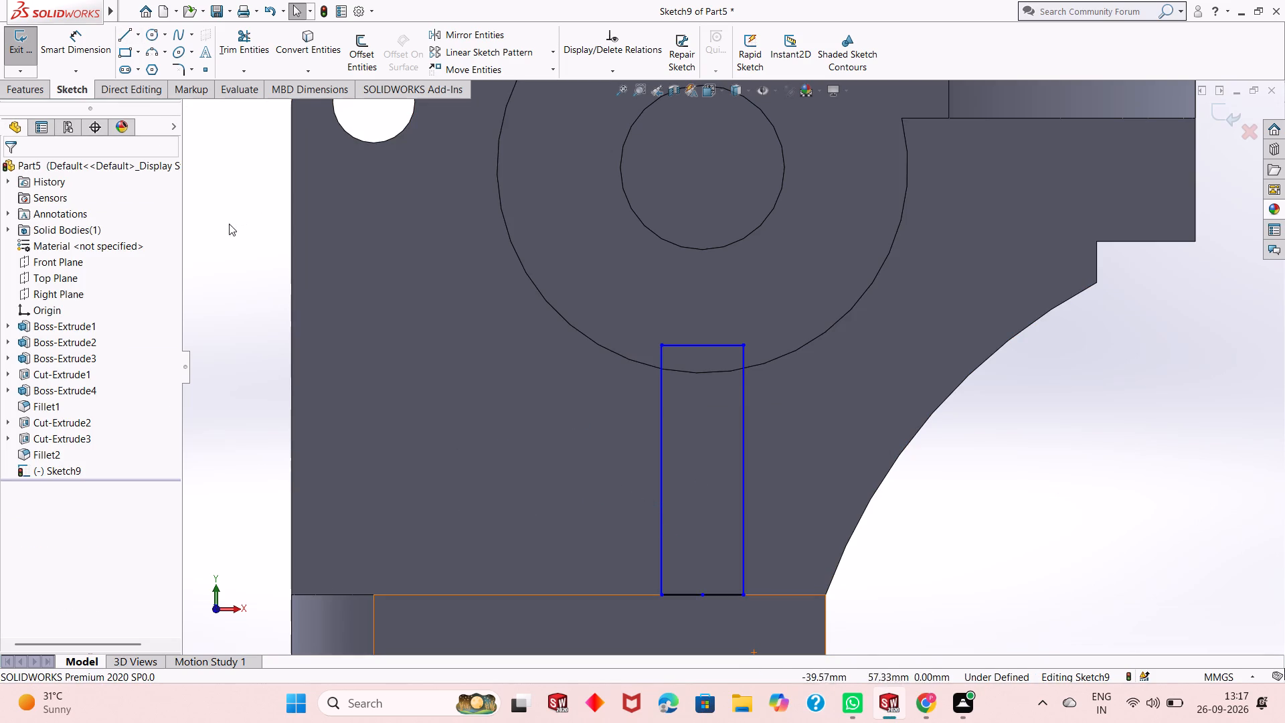
Dimension the rib outline's width between its two bottom corners on the base's upper edge.
{"action": "left_click", "coordinate": [62, 50]}
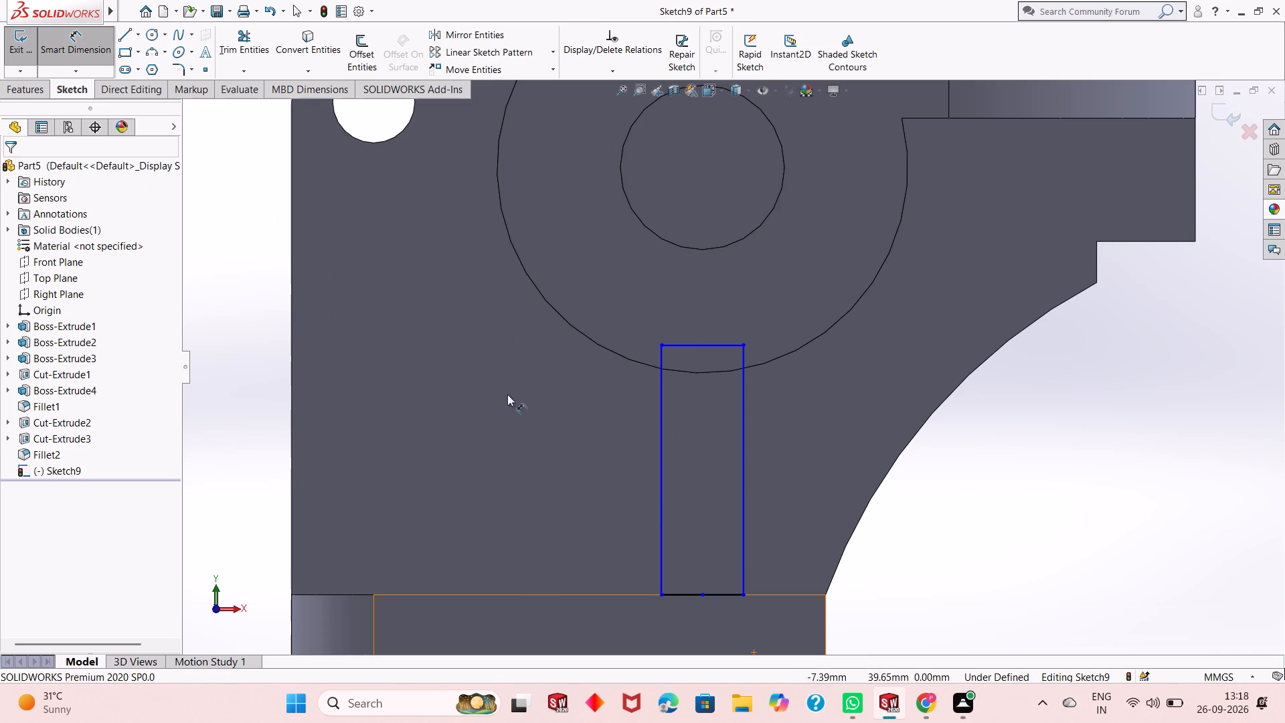
{"action": "left_click", "coordinate": [662, 593]}
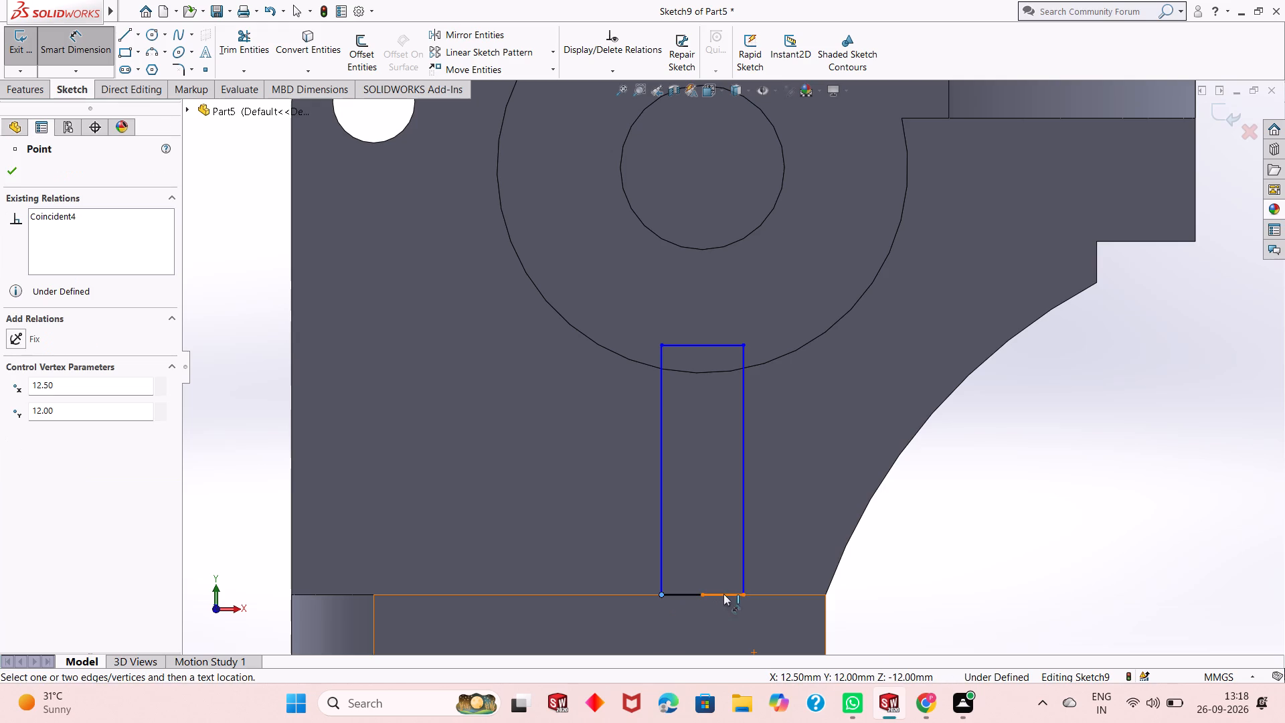
{"action": "left_click", "coordinate": [742, 596]}
{"action": "left_click", "coordinate": [728, 615]}
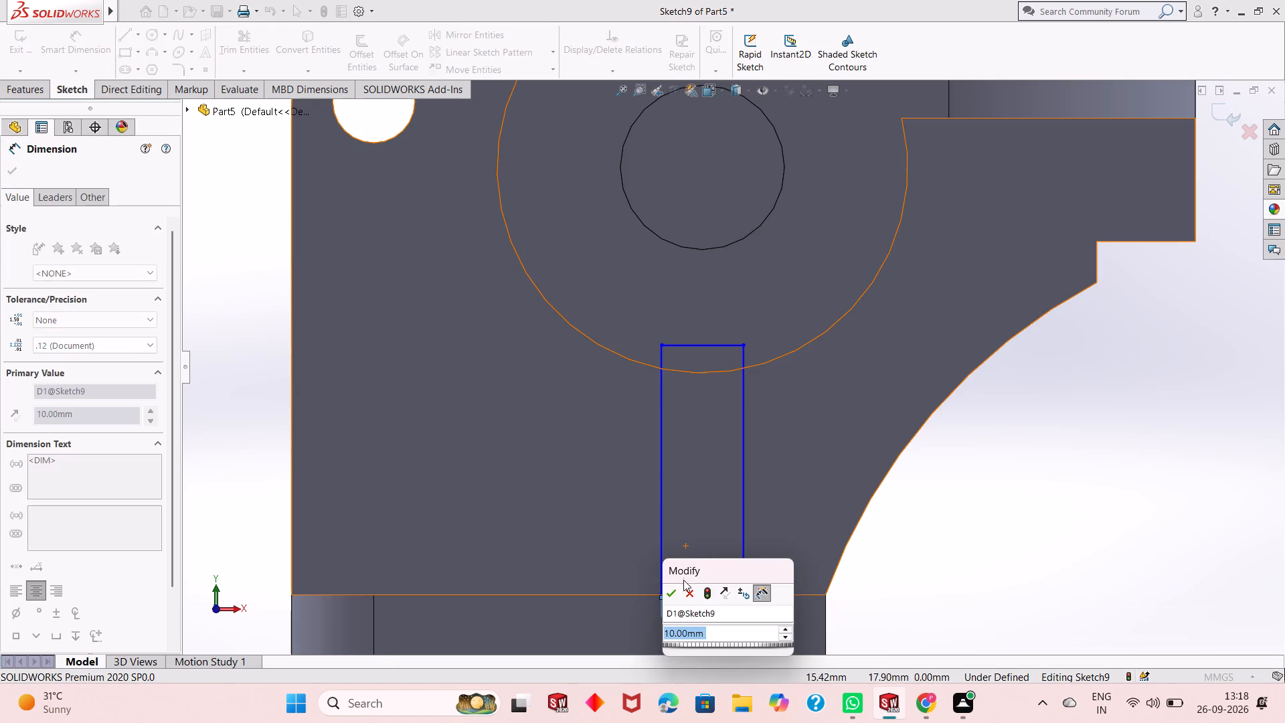
{"action": "left_click", "coordinate": [671, 592]}
{"action": "right_click", "coordinate": [442, 418]}
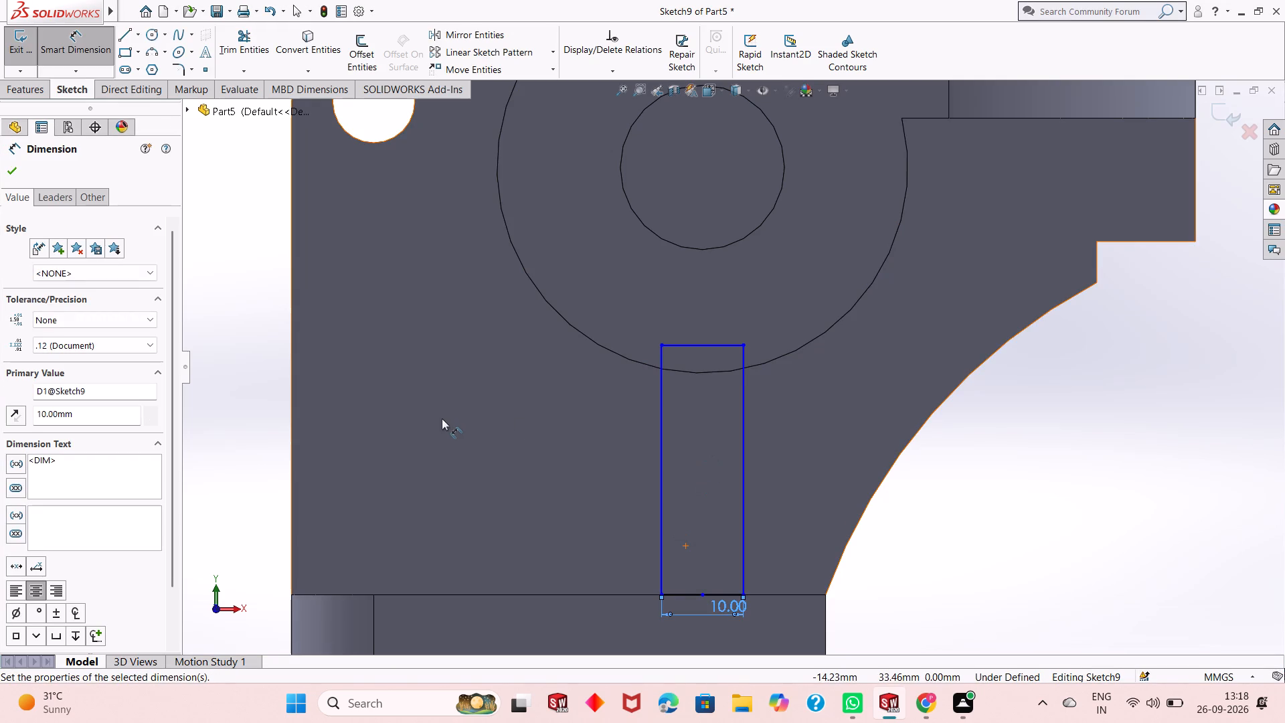
{"action": "left_click", "coordinate": [481, 466]}
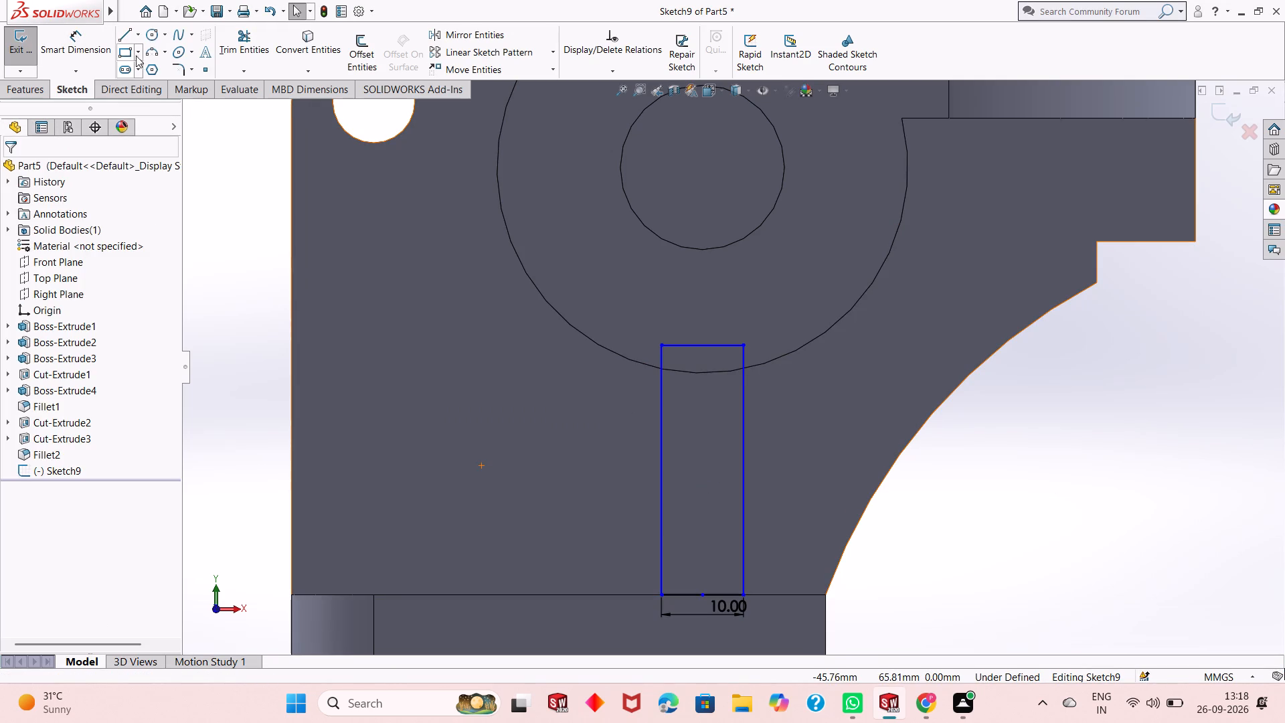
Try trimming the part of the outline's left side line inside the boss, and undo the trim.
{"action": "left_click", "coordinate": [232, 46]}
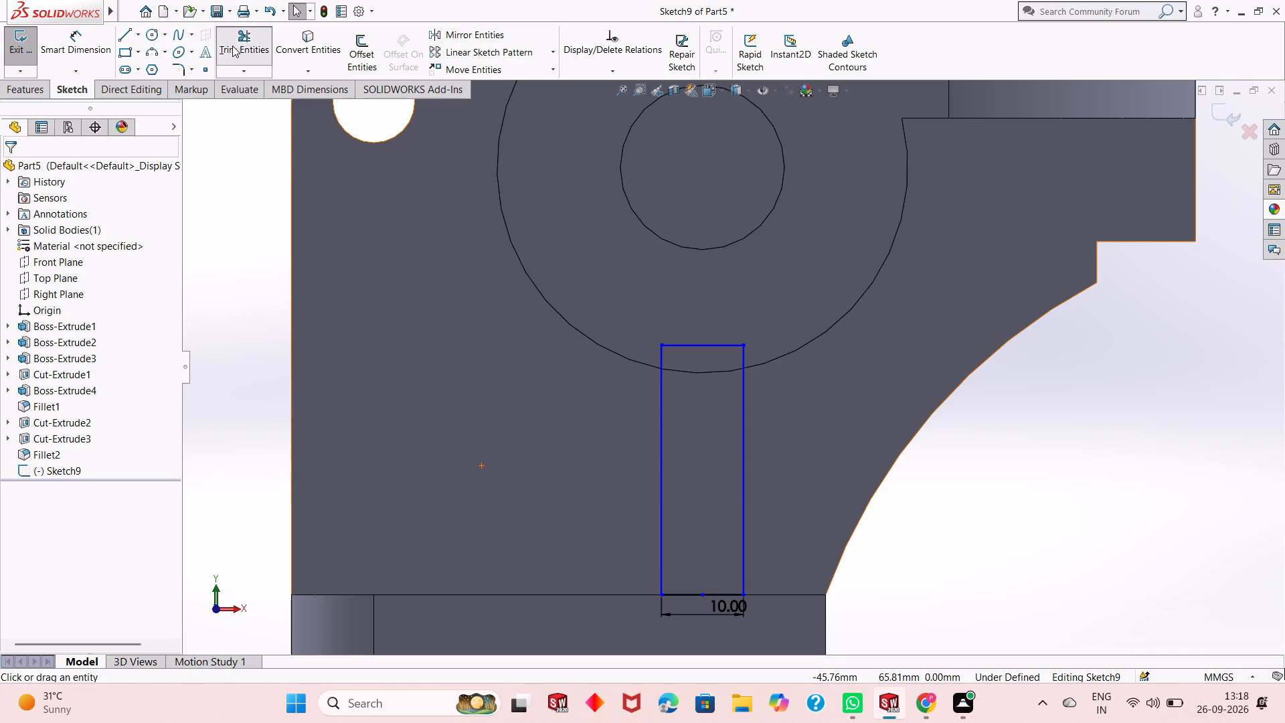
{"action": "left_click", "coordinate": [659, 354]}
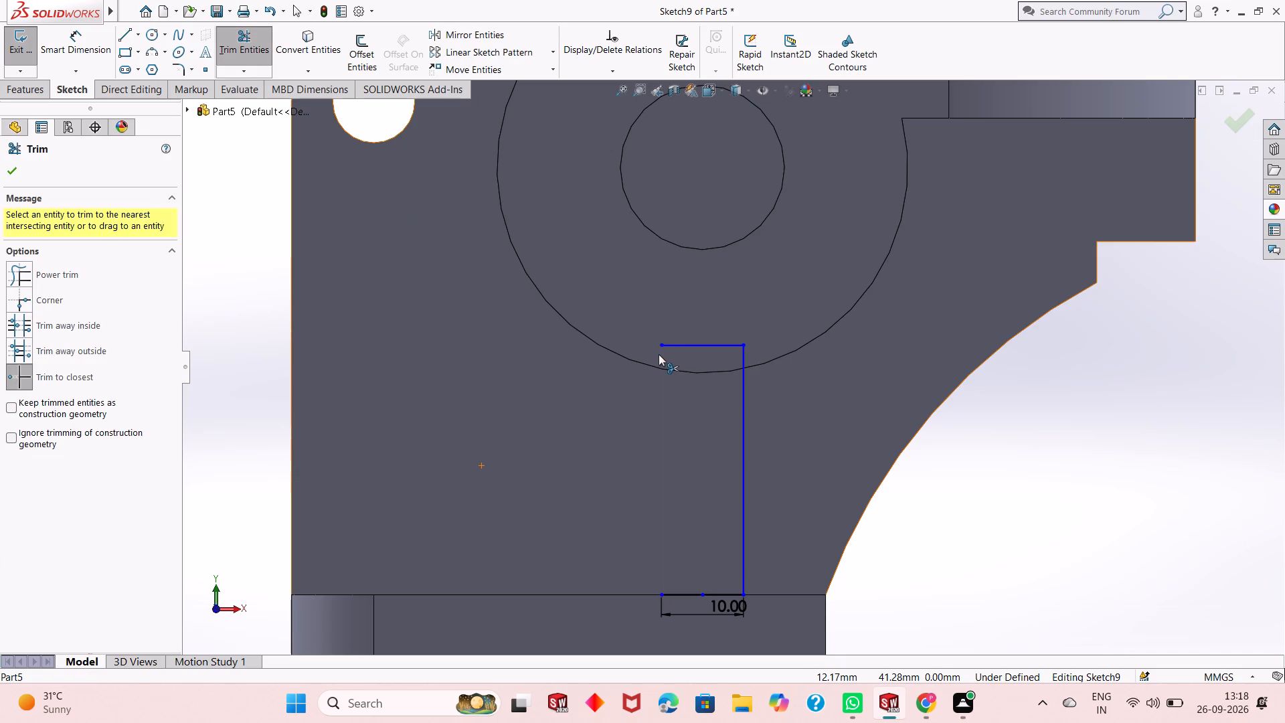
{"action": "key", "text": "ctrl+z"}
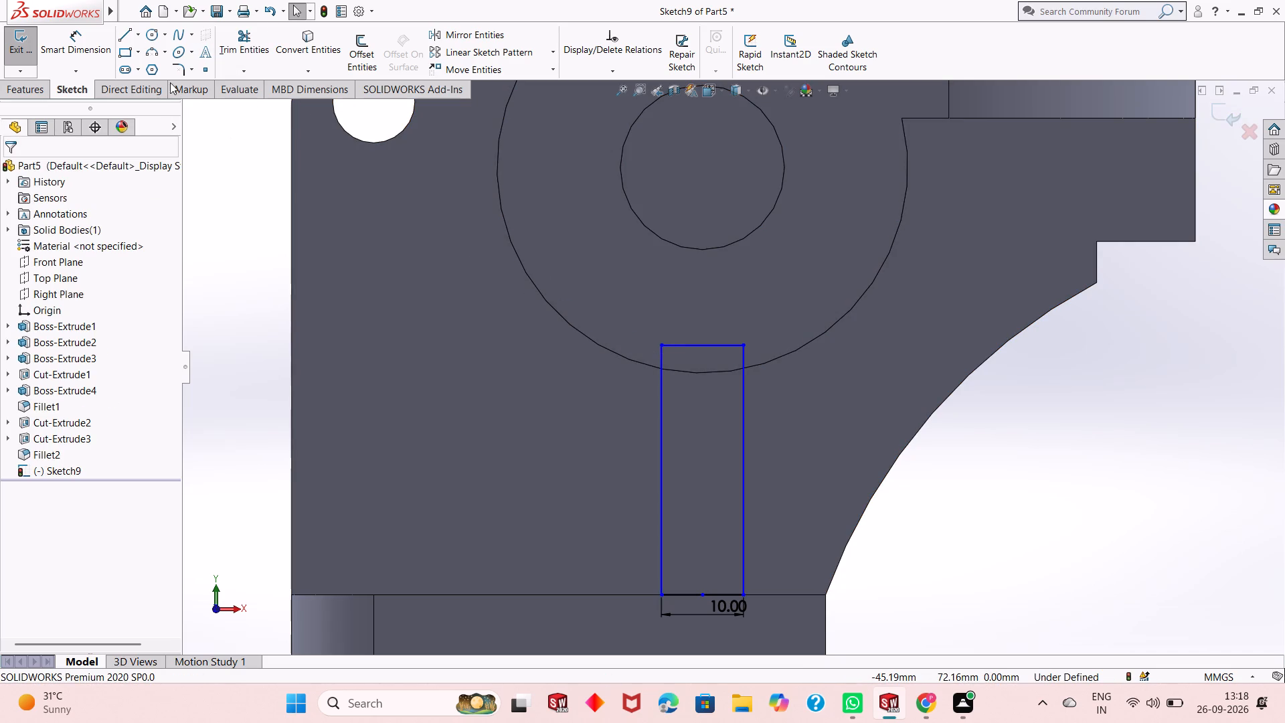
Sketch a three-point arc along the boss's lower edge between the outline's two side lines, with a 25 mm radius.
{"action": "left_click", "coordinate": [148, 56]}
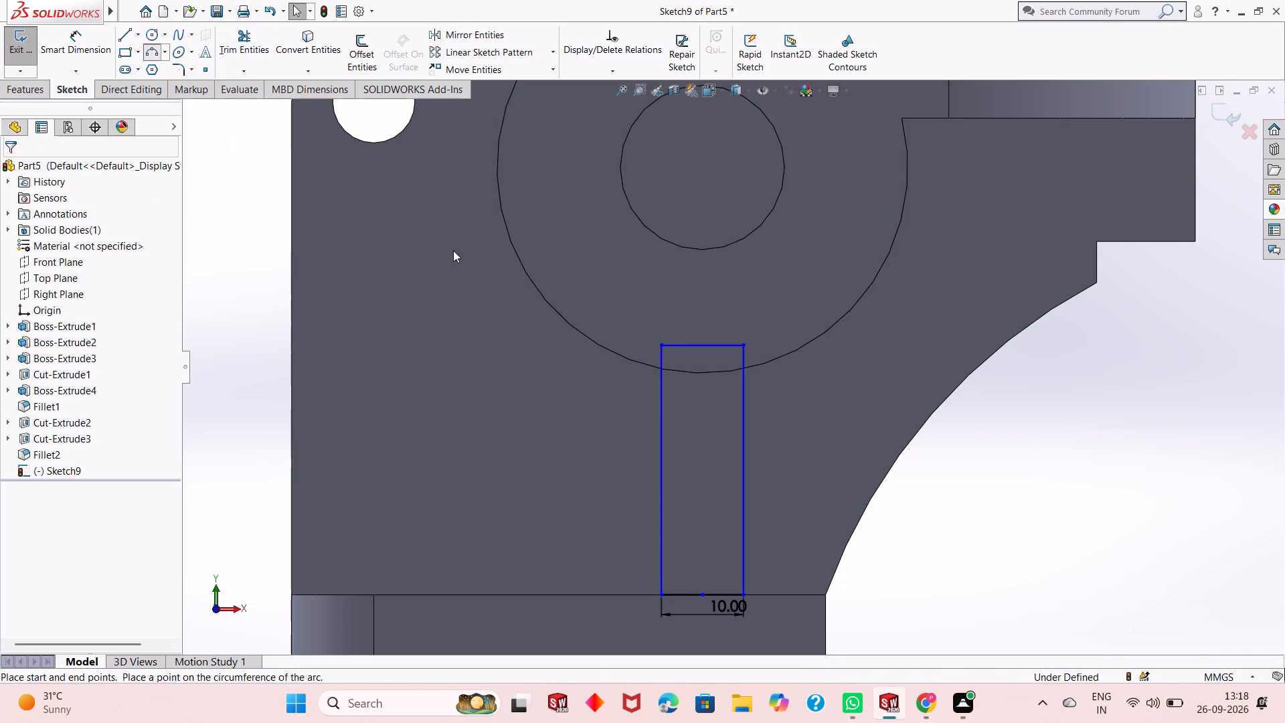
{"action": "left_click", "coordinate": [661, 369]}
{"action": "left_click", "coordinate": [744, 370]}
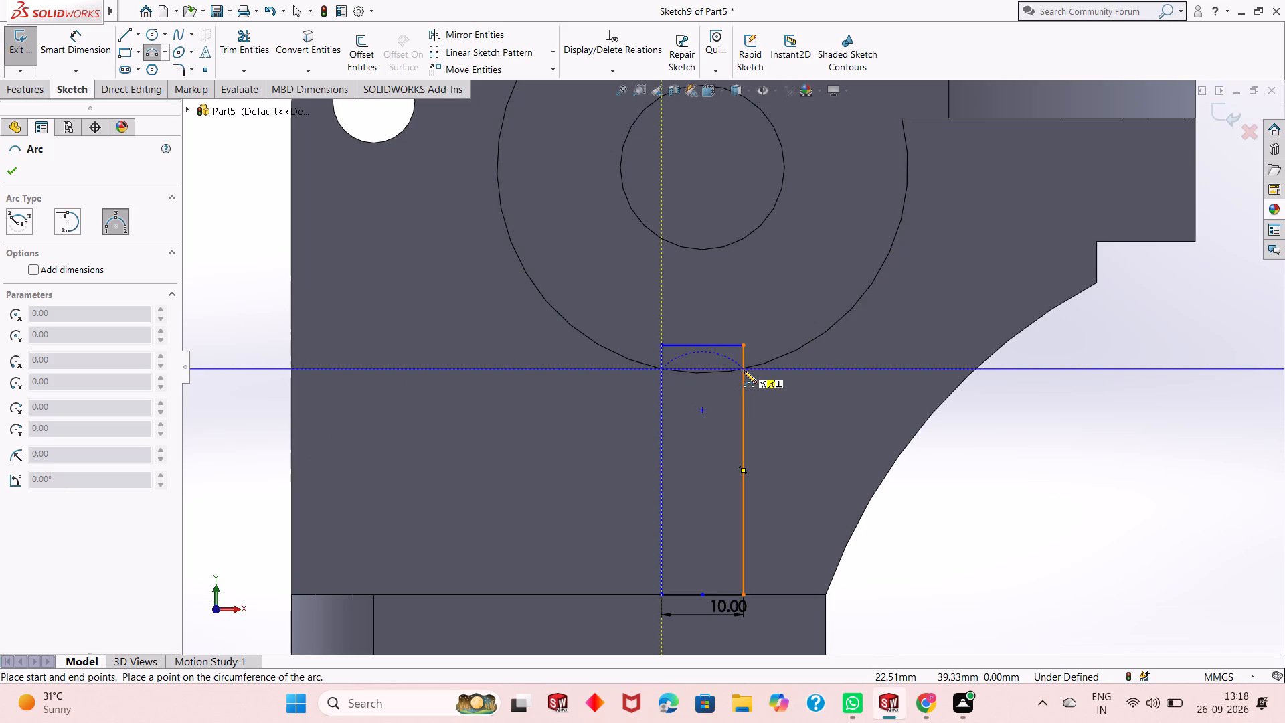
{"action": "left_click", "coordinate": [721, 370]}
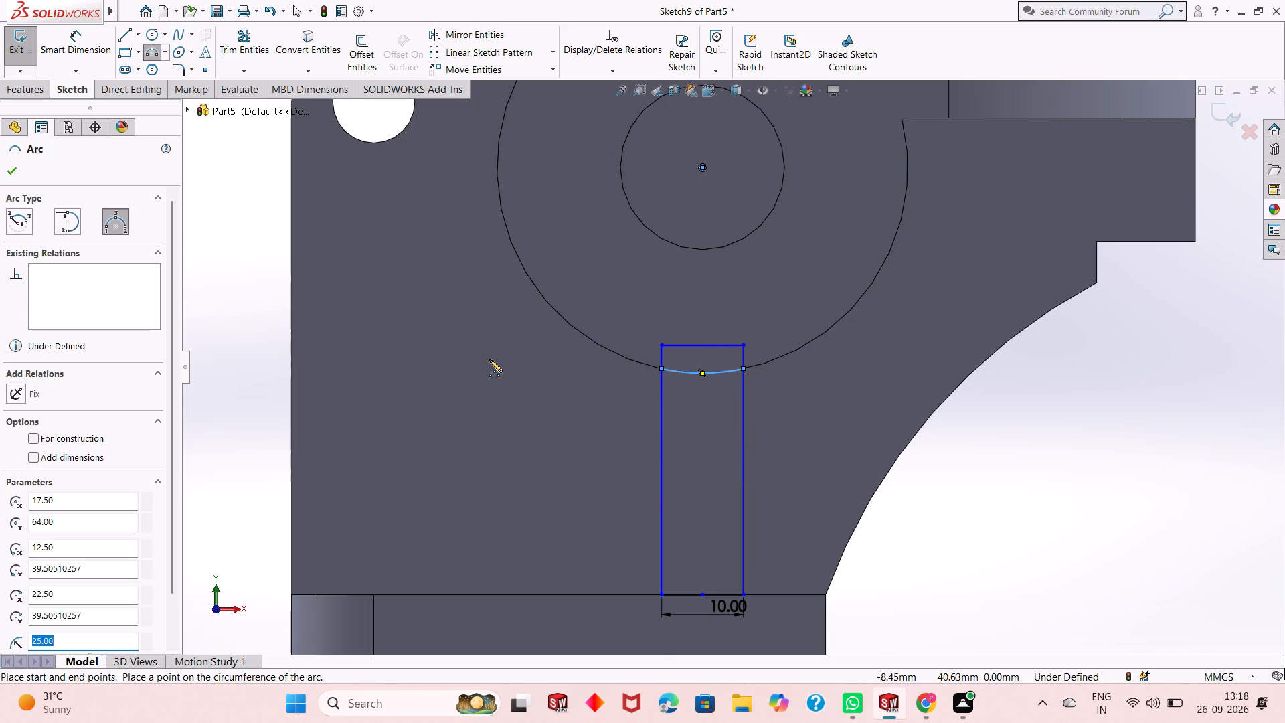
{"action": "right_click", "coordinate": [489, 359]}
{"action": "left_click", "coordinate": [523, 369]}
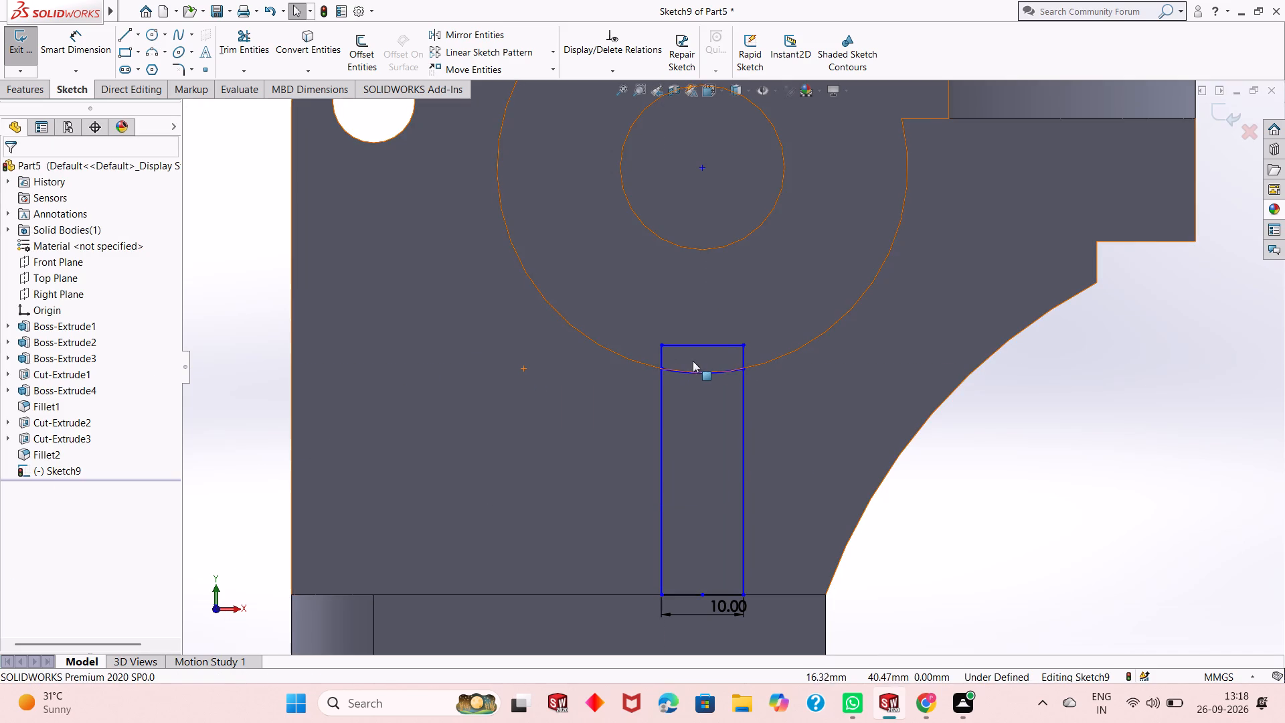
Trim the outline's top line and both side-line ends above the arc so the profile closes at the arc.
{"action": "left_click", "coordinate": [260, 50]}
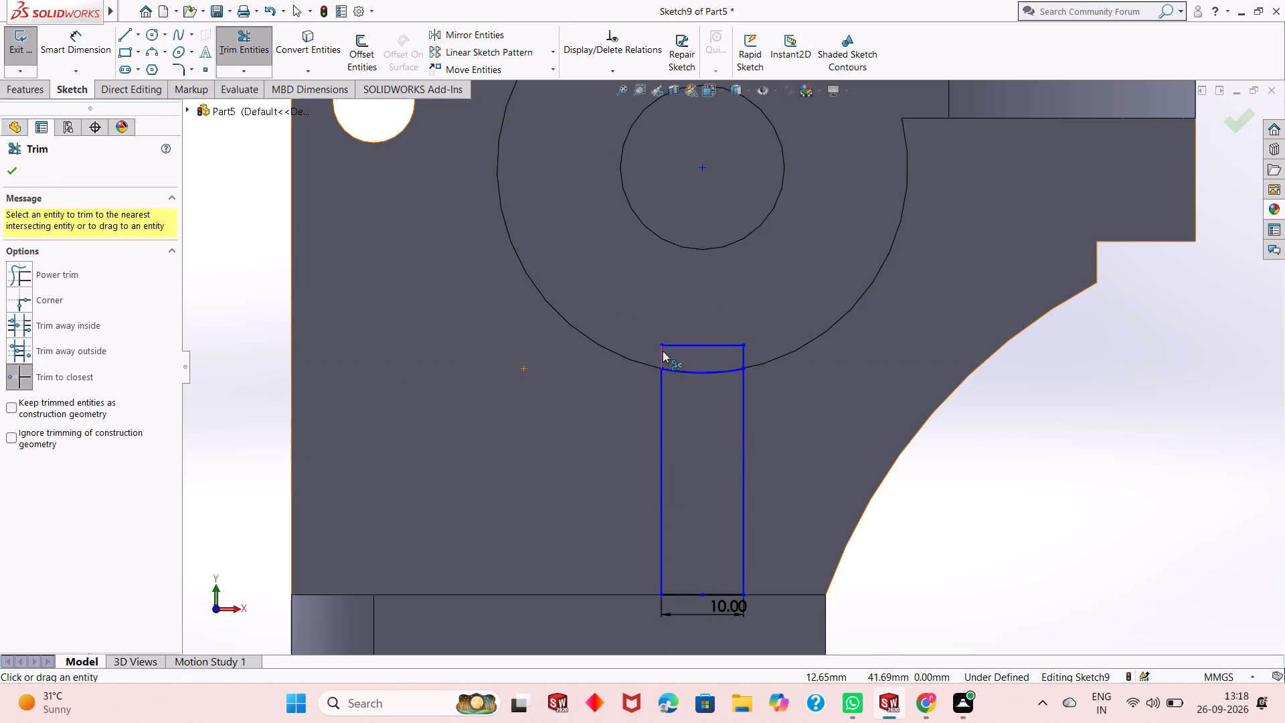
{"action": "left_click", "coordinate": [661, 352]}
{"action": "left_click", "coordinate": [689, 347]}
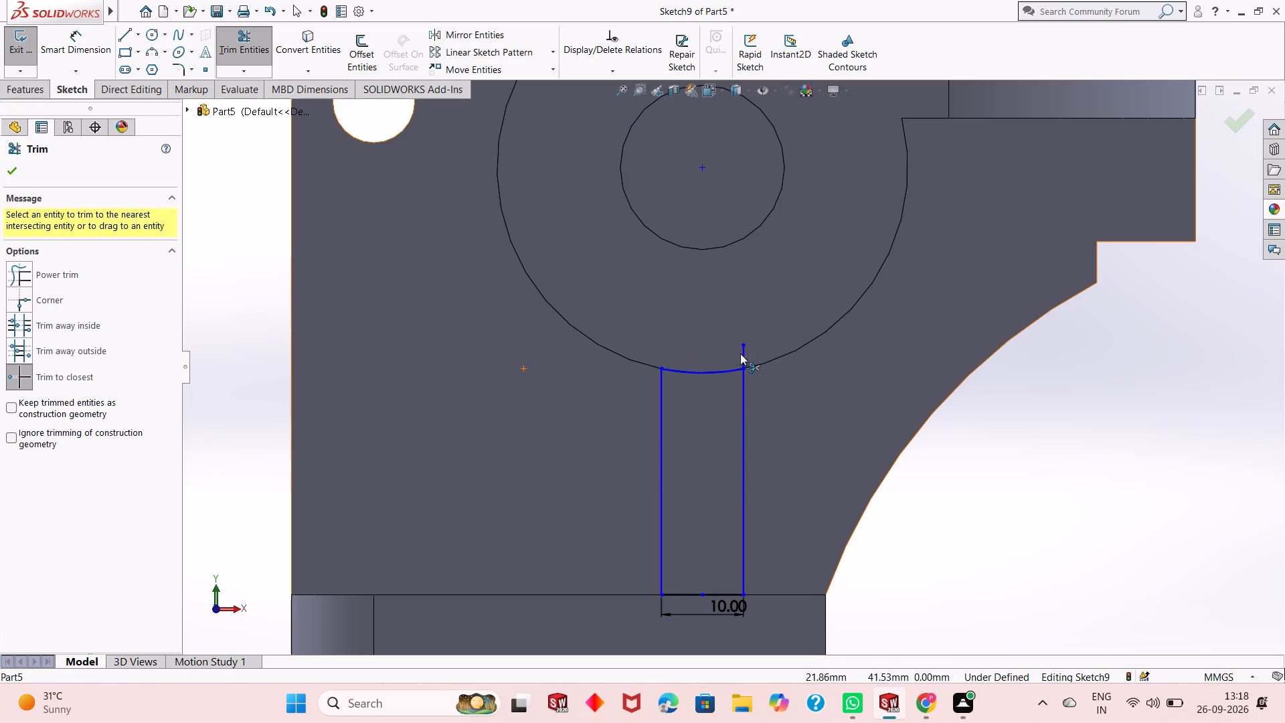
{"action": "left_click", "coordinate": [742, 354]}
{"action": "scroll", "coordinate": [695, 383], "scroll_direction": "down", "scroll_amount": 9}
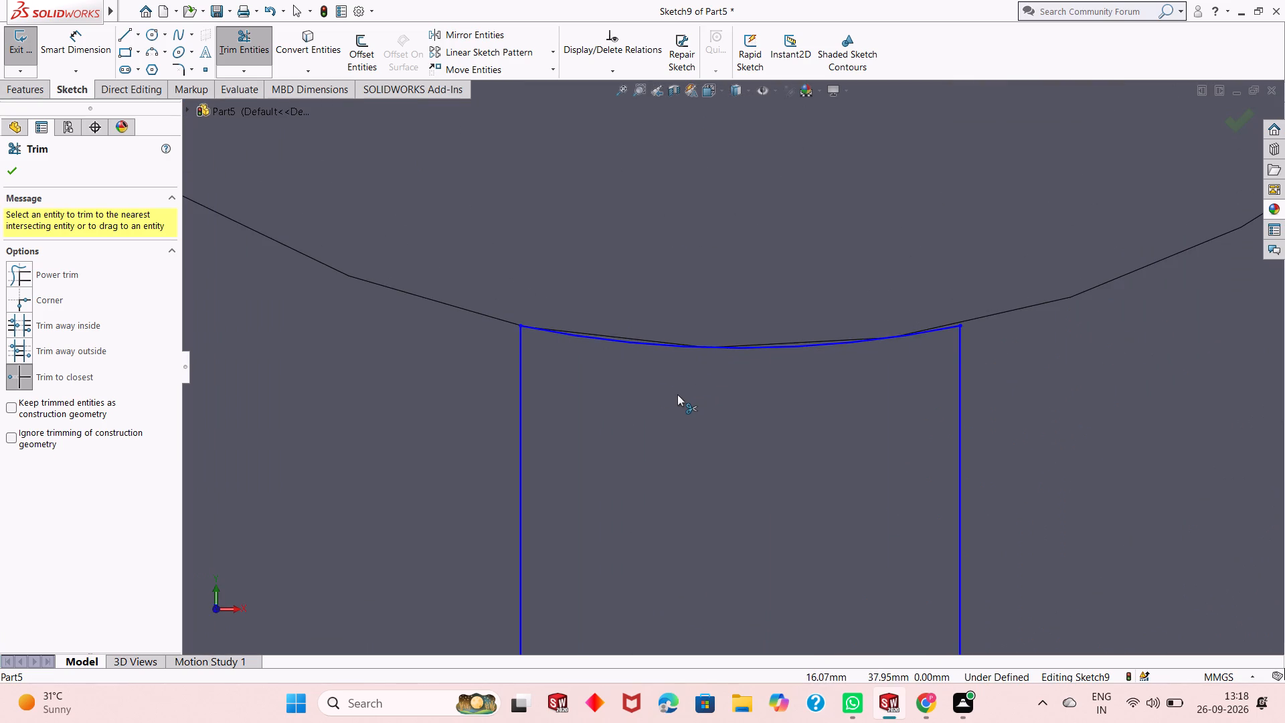
{"action": "right_click", "coordinate": [674, 399]}
{"action": "left_click", "coordinate": [713, 444]}
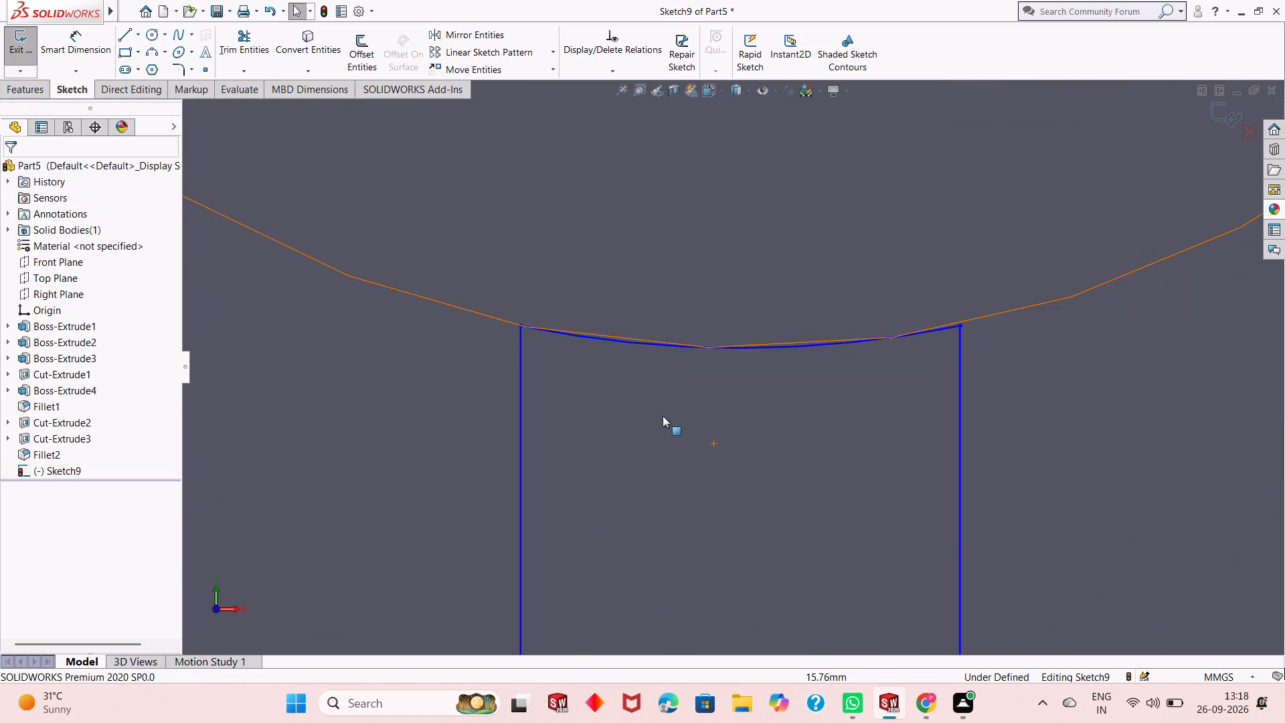
Dimension the radius of the top arc and the length of the outline's right side line.
{"action": "scroll", "coordinate": [662, 414], "scroll_direction": "up", "scroll_amount": 11}
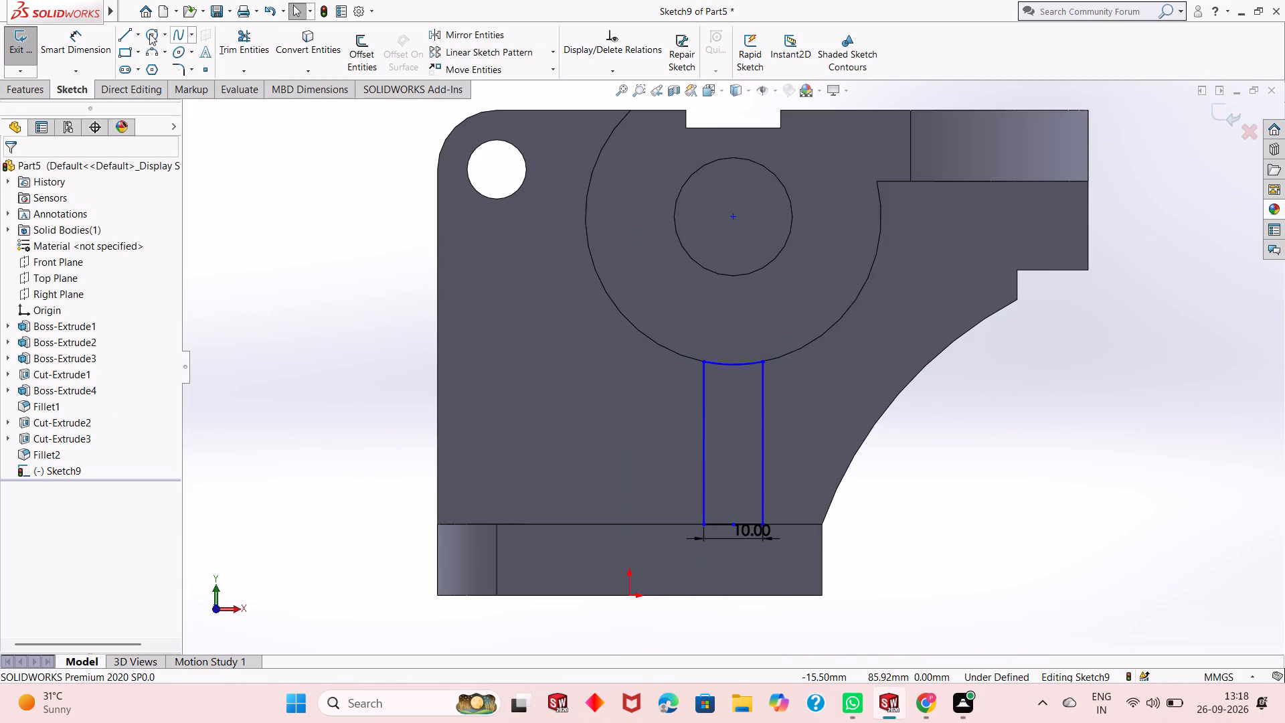
{"action": "left_click", "coordinate": [100, 50]}
{"action": "left_click", "coordinate": [741, 361]}
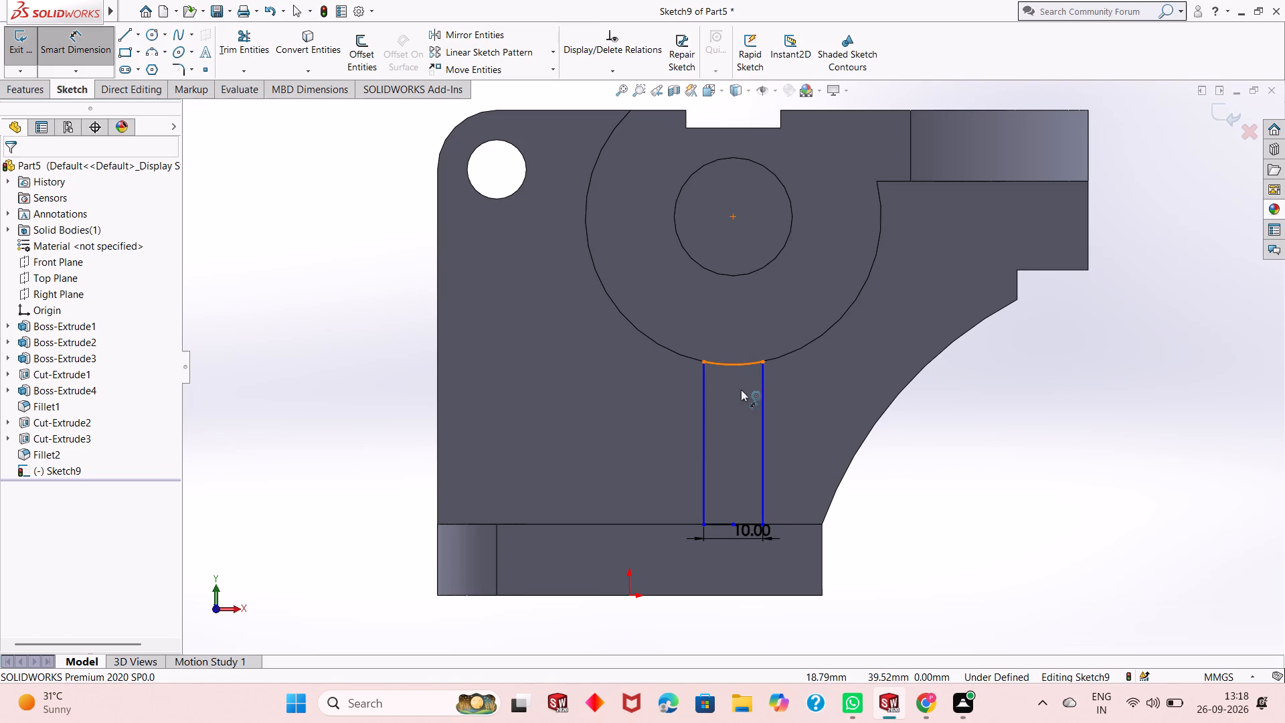
{"action": "left_click", "coordinate": [739, 410]}
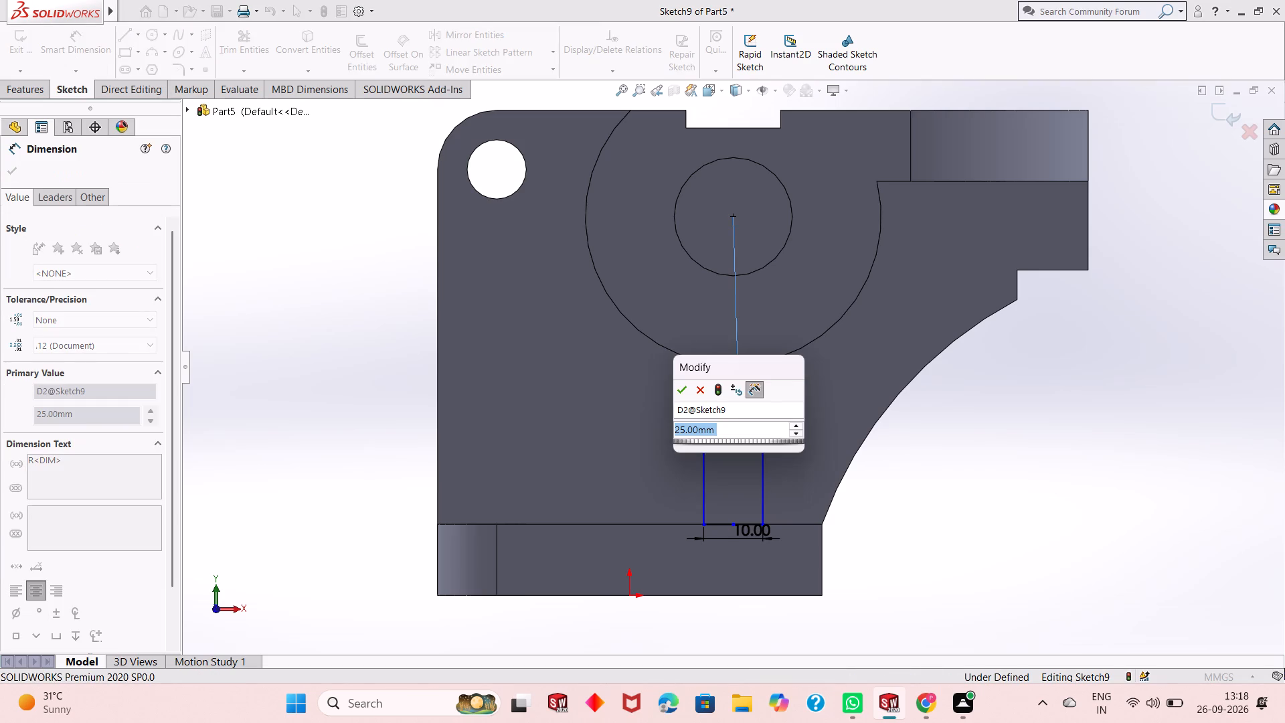
{"action": "left_click", "coordinate": [678, 391]}
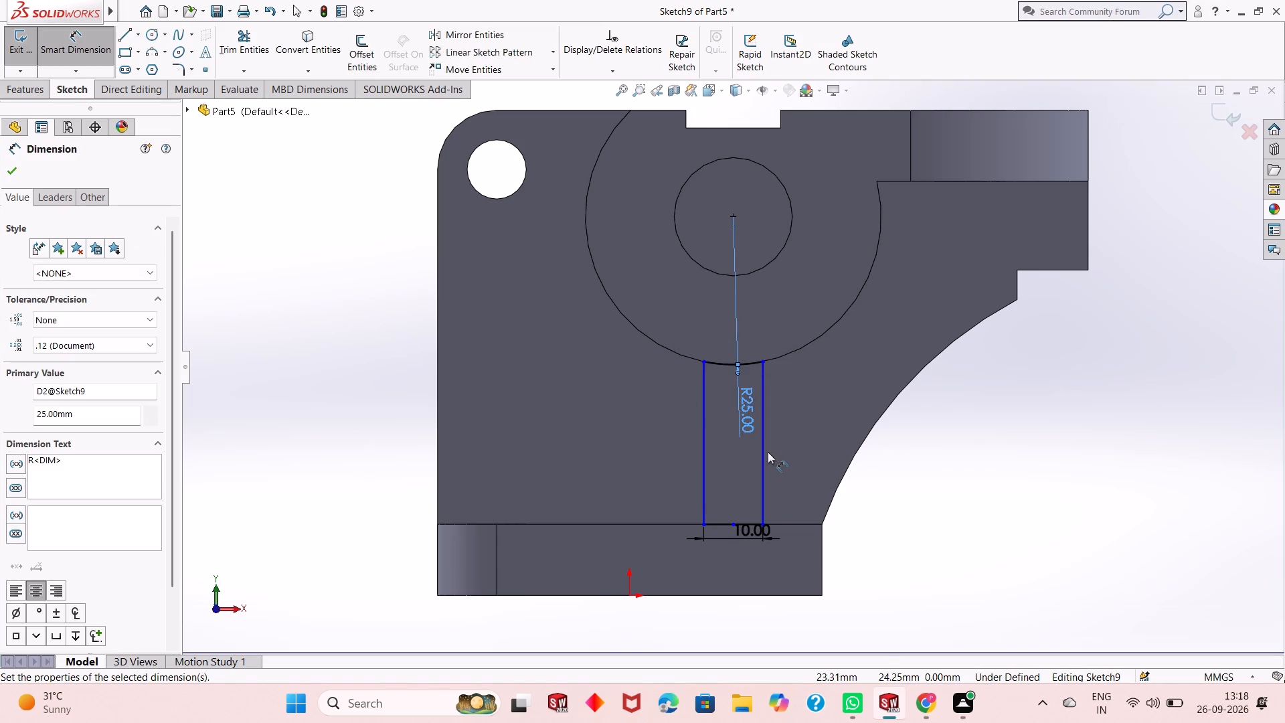
{"action": "left_click", "coordinate": [762, 458]}
{"action": "left_click", "coordinate": [896, 477]}
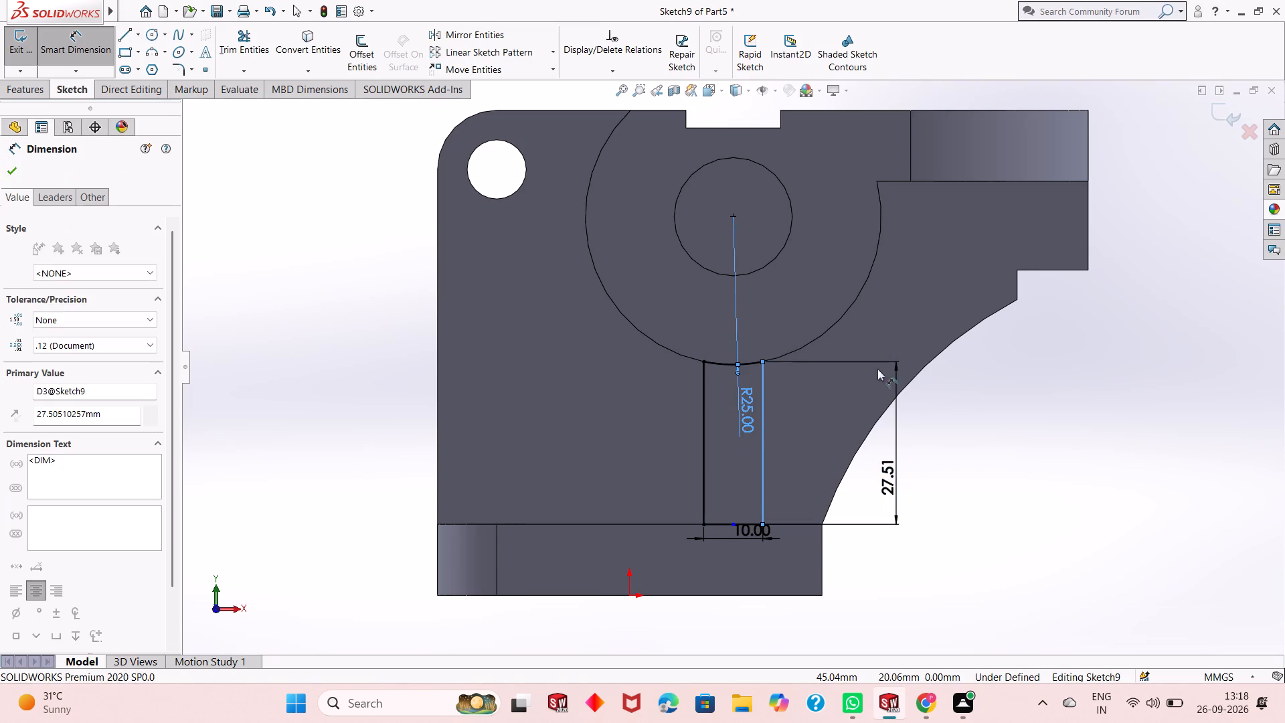
{"action": "left_click", "coordinate": [838, 457]}
Dimension the distance from the outline's bottom midpoint to its bottom-left corner.
{"action": "scroll", "coordinate": [760, 542], "scroll_direction": "down", "scroll_amount": 3}
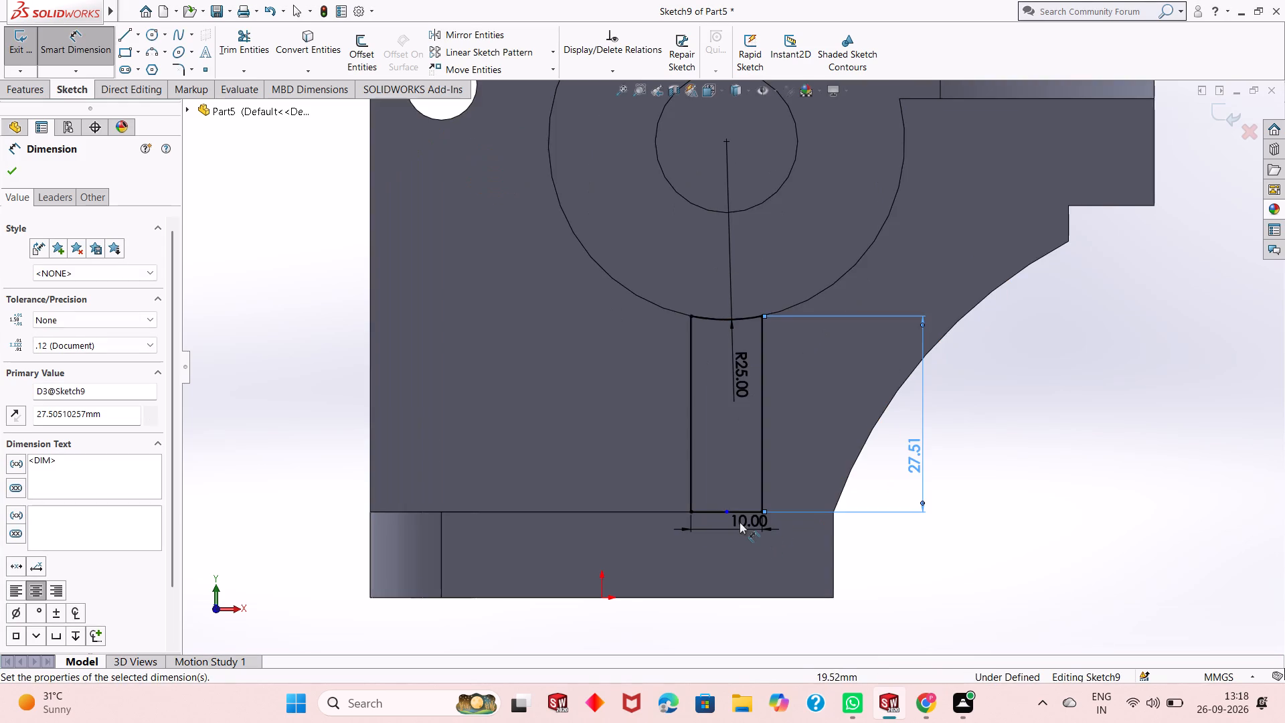
{"action": "scroll", "coordinate": [740, 522], "scroll_direction": "down", "scroll_amount": 3}
{"action": "left_click", "coordinate": [715, 478]}
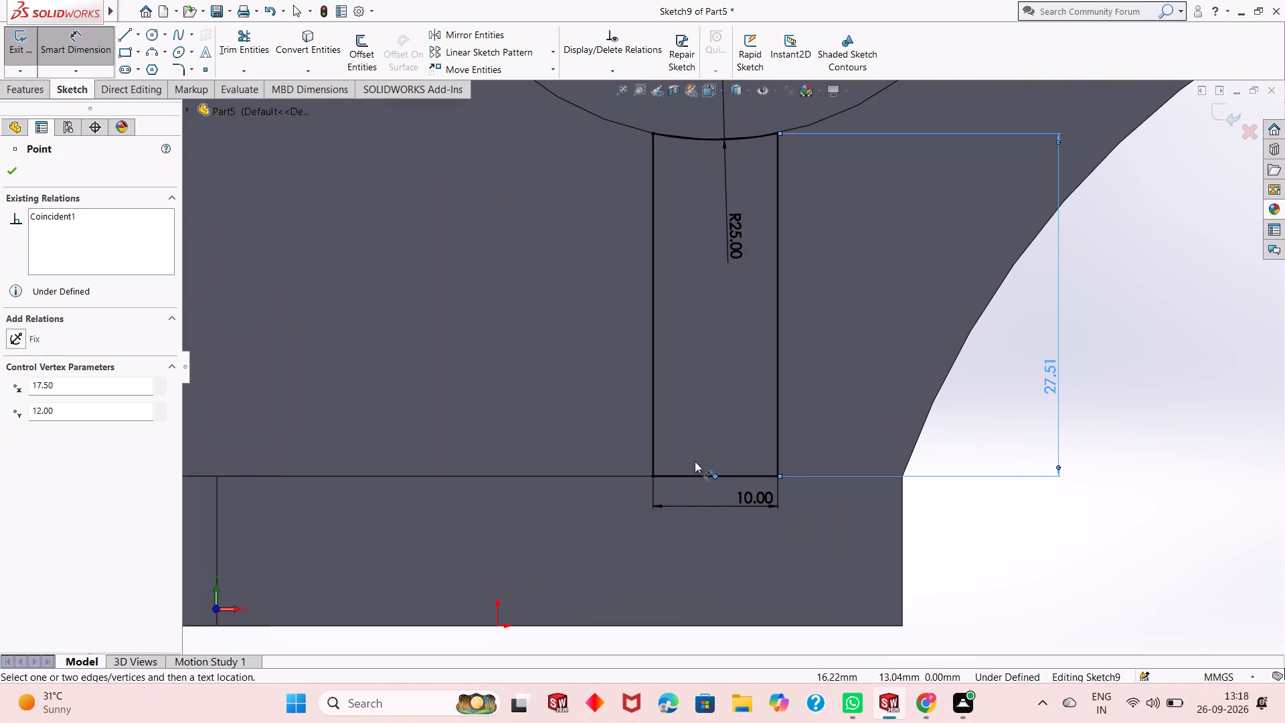
{"action": "left_click", "coordinate": [655, 478]}
{"action": "left_click", "coordinate": [666, 530]}
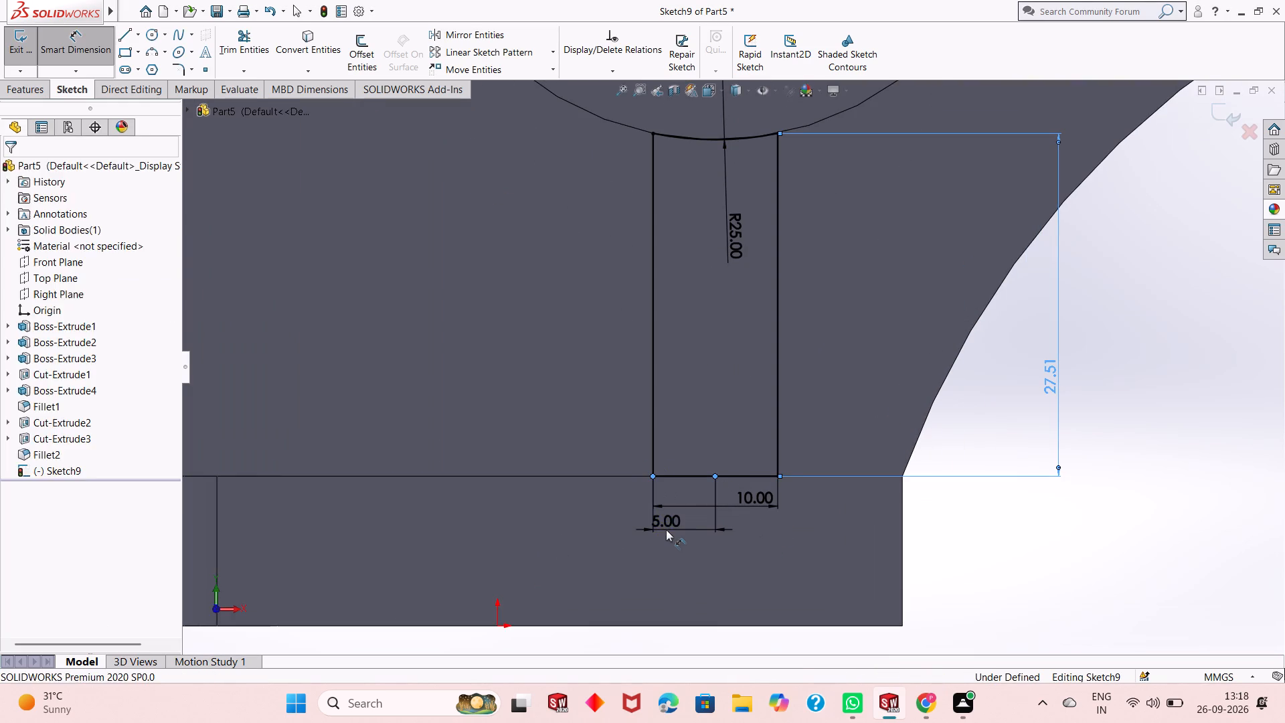
{"action": "left_click", "coordinate": [612, 507]}
{"action": "scroll", "coordinate": [782, 467], "scroll_direction": "up", "scroll_amount": 2}
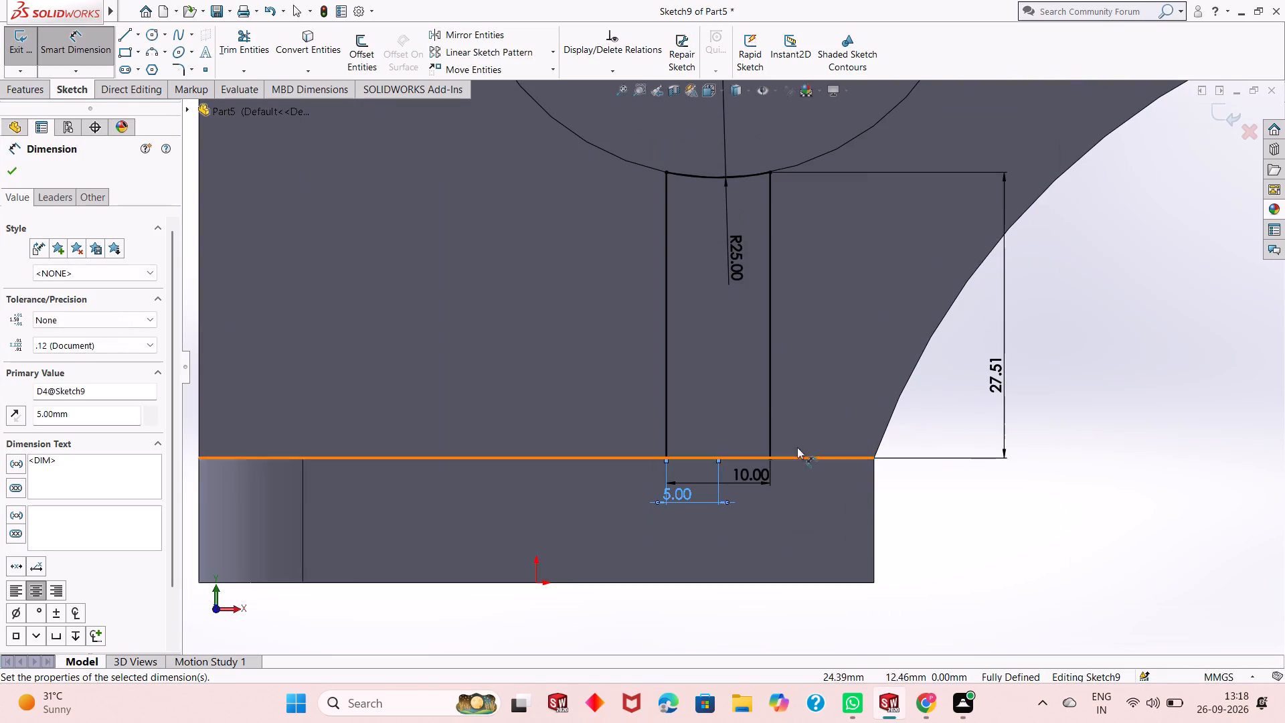
{"action": "right_click", "coordinate": [966, 416]}
{"action": "left_click", "coordinate": [994, 458]}
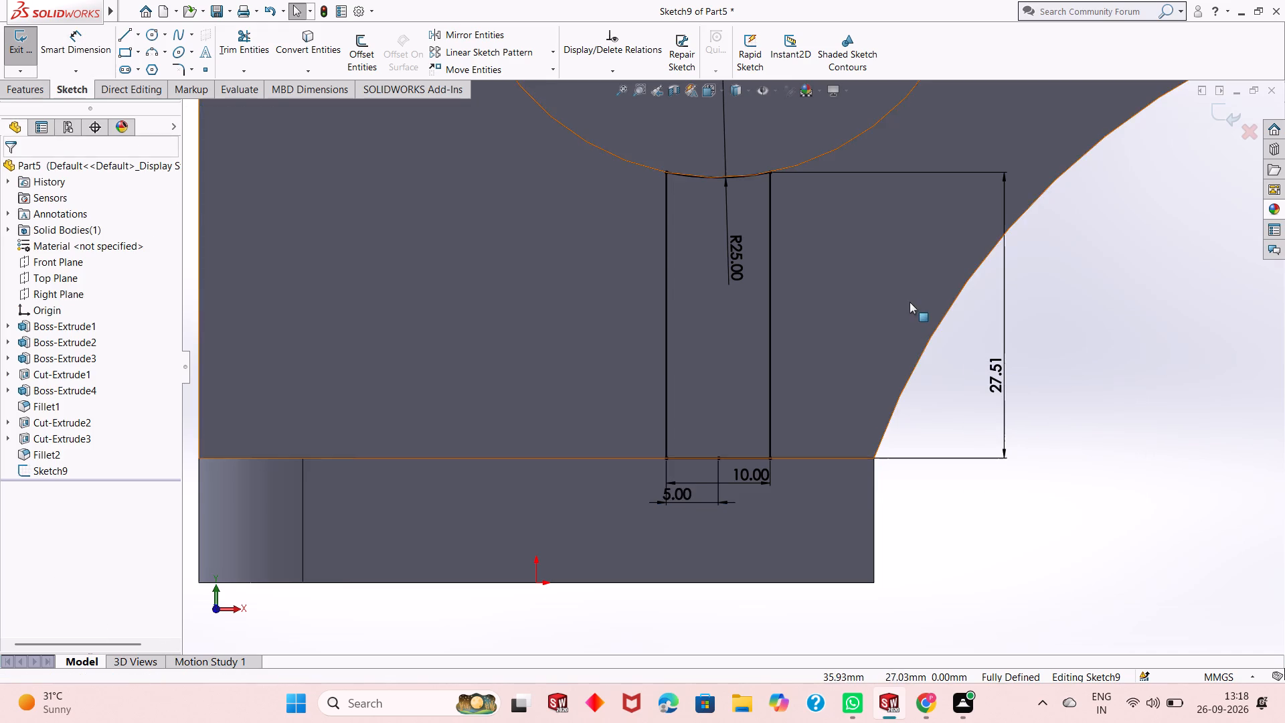
Extrude the rib profile as a blind boss 48 mm deep along the underside of the bored boss, merged with the body.
{"action": "middle_click_drag", "start_coordinate": [908, 303], "coordinate": [842, 322]}
{"action": "scroll", "coordinate": [841, 322], "scroll_direction": "up", "scroll_amount": 4}
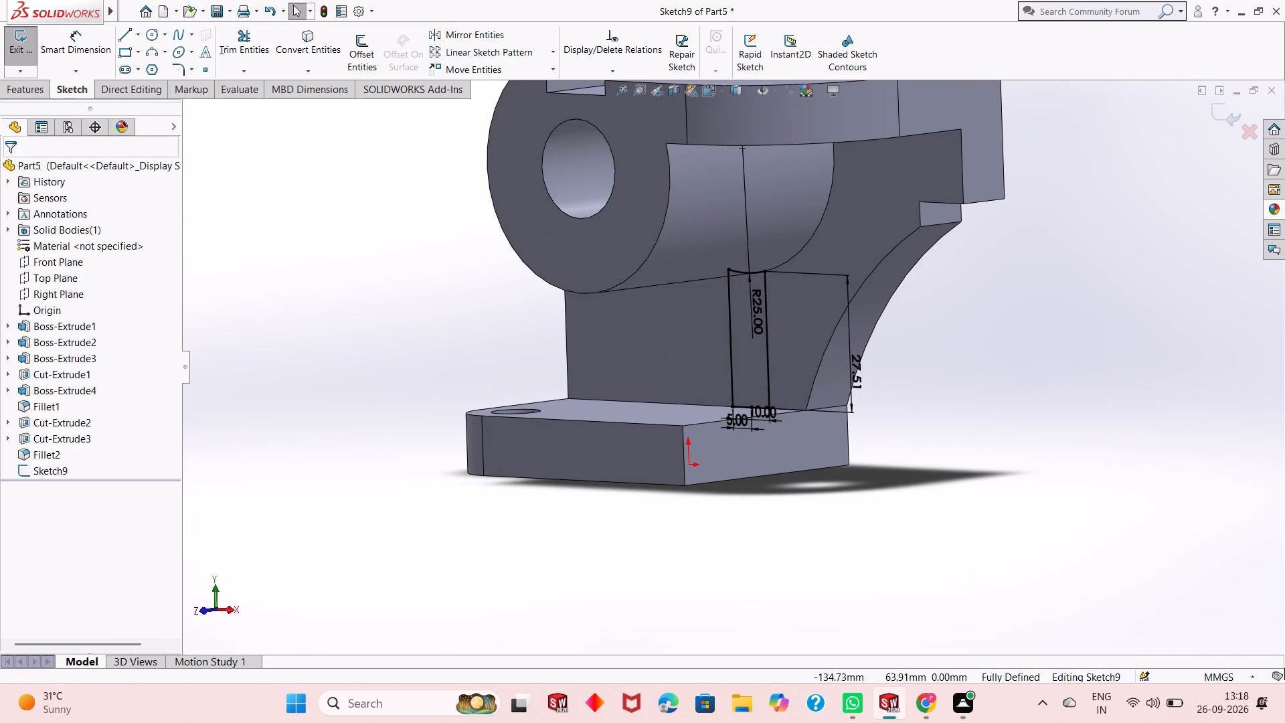
{"action": "left_click", "coordinate": [44, 92]}
{"action": "left_click", "coordinate": [27, 50]}
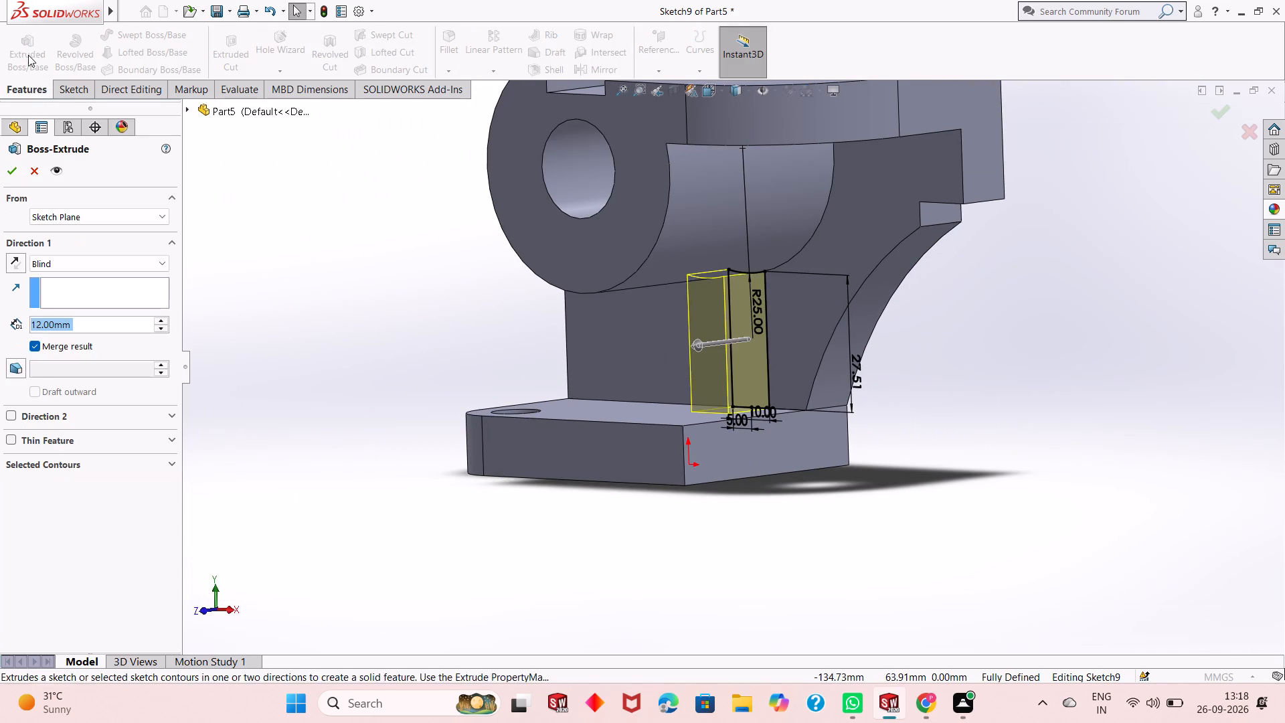
{"action": "middle_click_drag", "start_coordinate": [764, 278], "coordinate": [738, 292]}
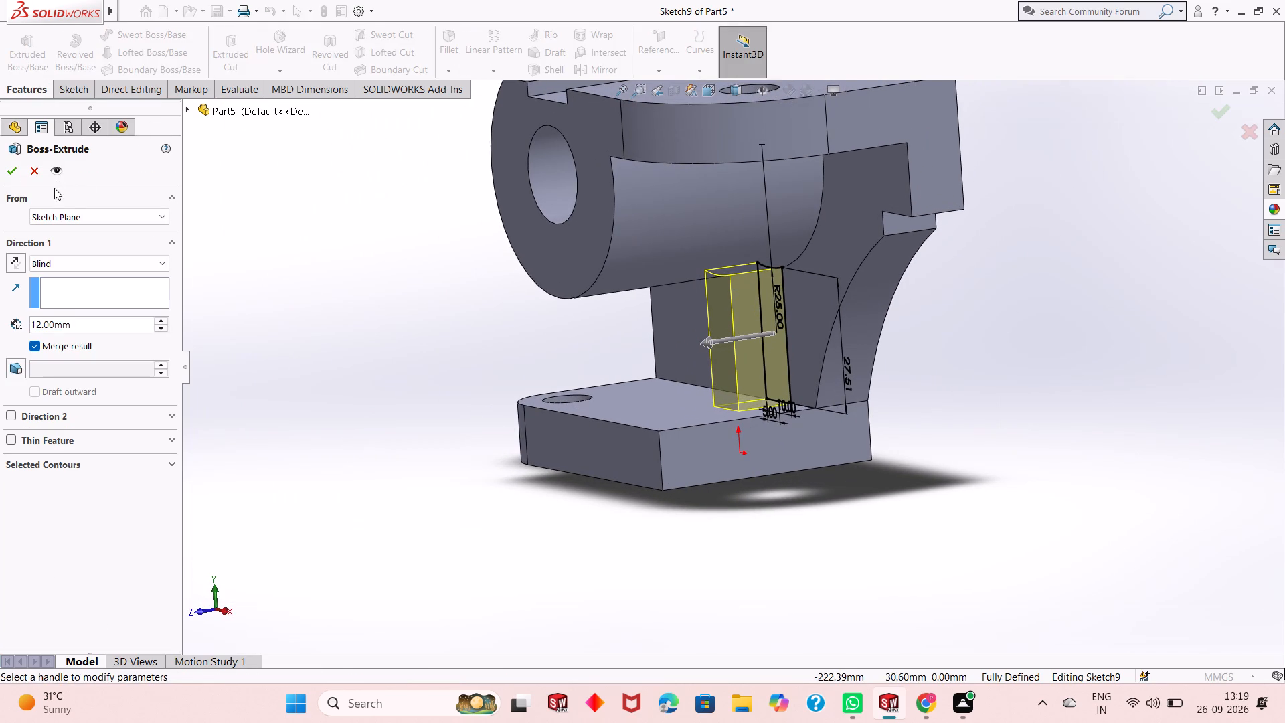
{"action": "double_click", "coordinate": [72, 322]}
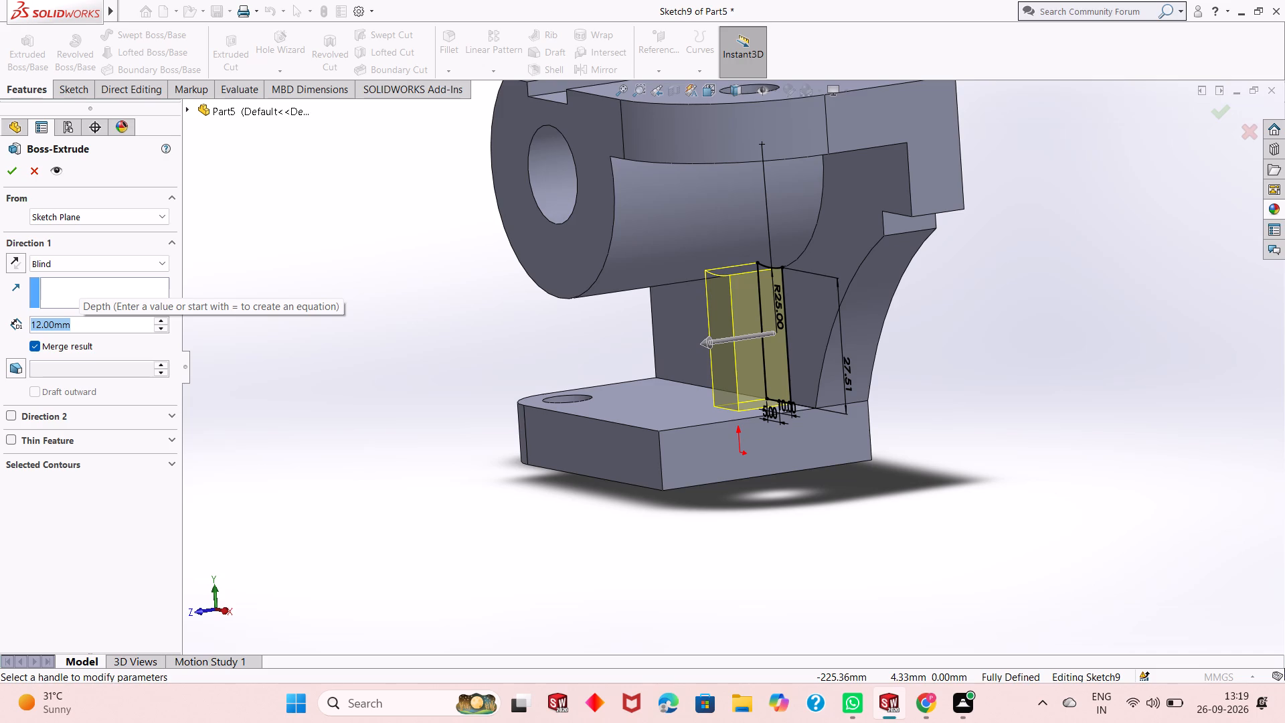
{"action": "type", "text": "36"}
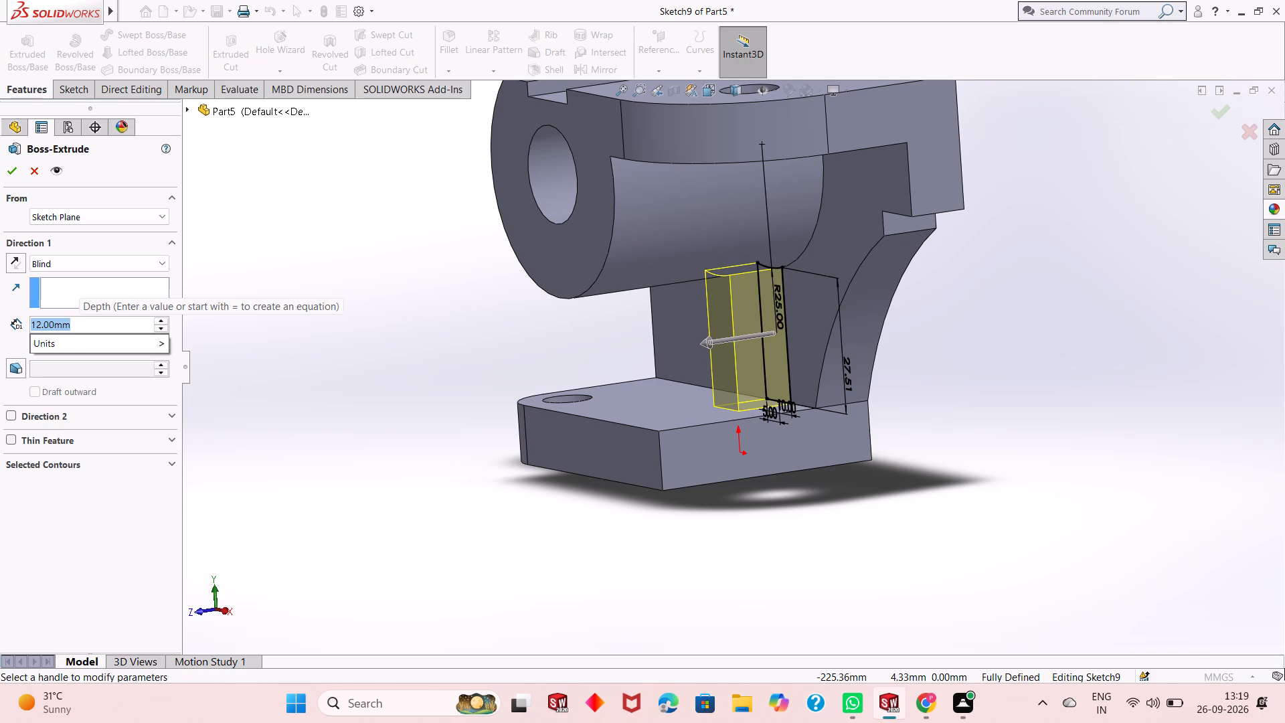
{"action": "key", "text": "Return"}
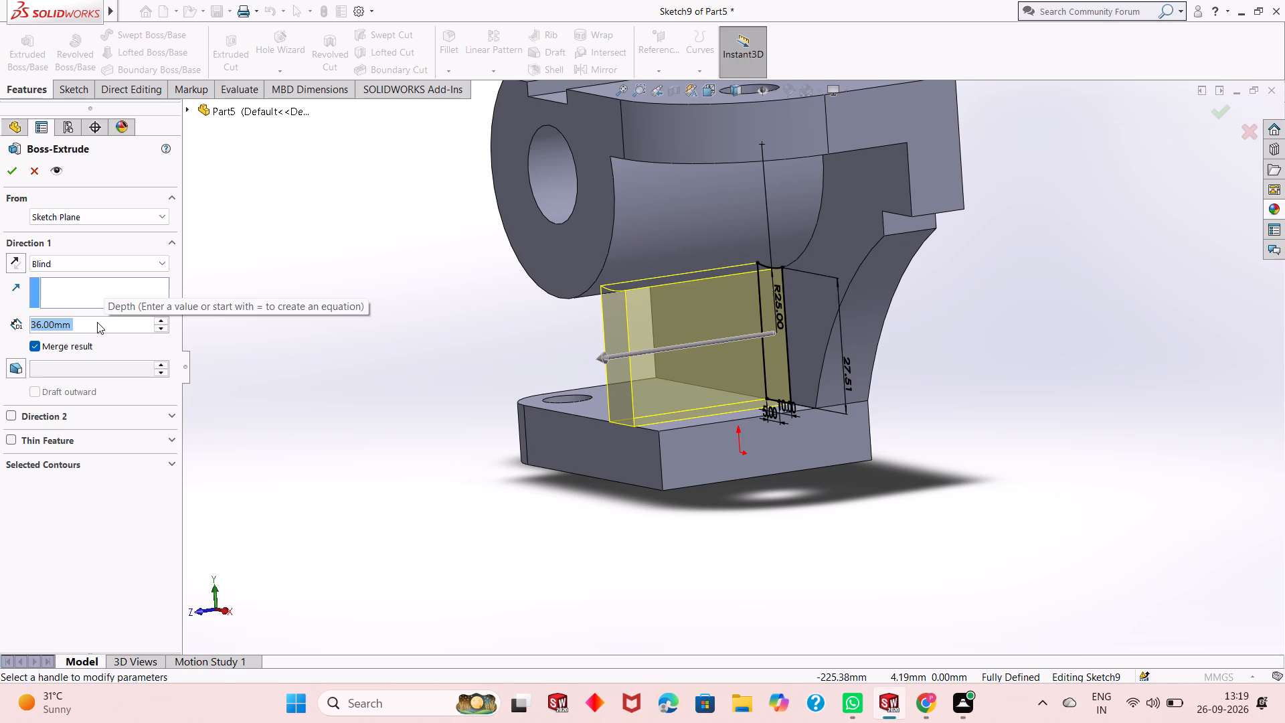
{"action": "type", "text": "60"}
{"action": "key", "text": "Return"}
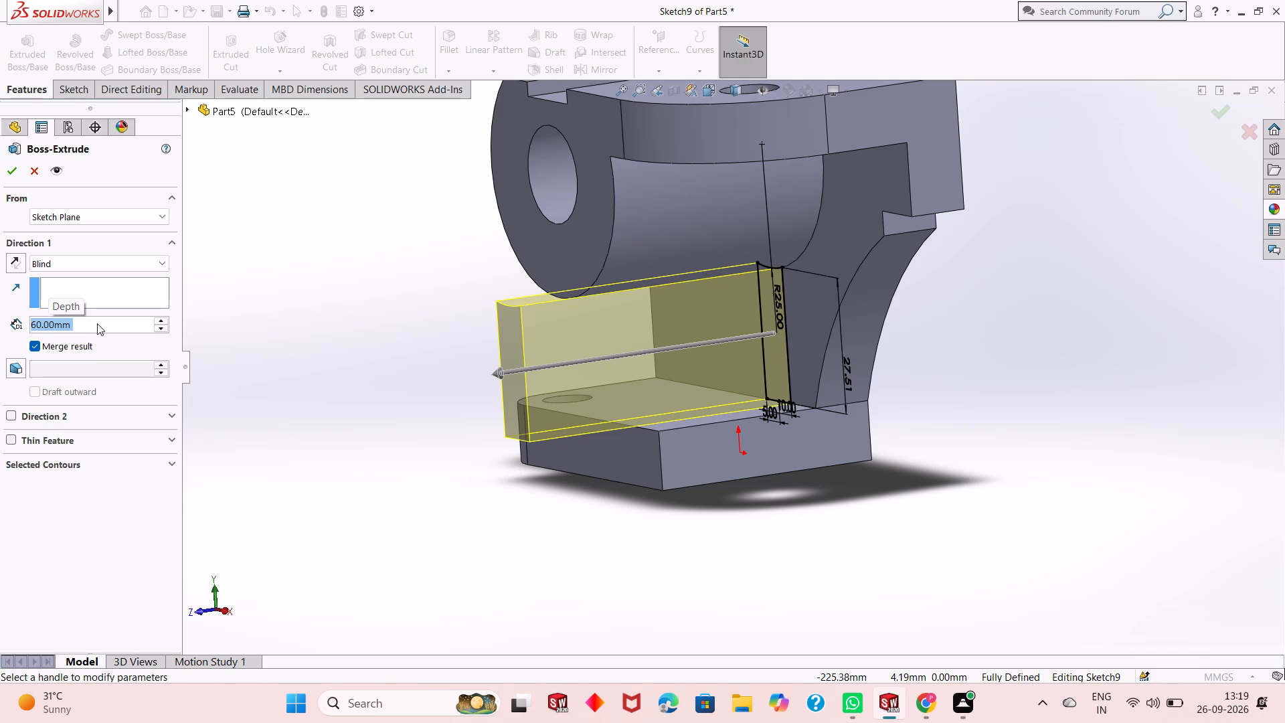
{"action": "type", "text": "48"}
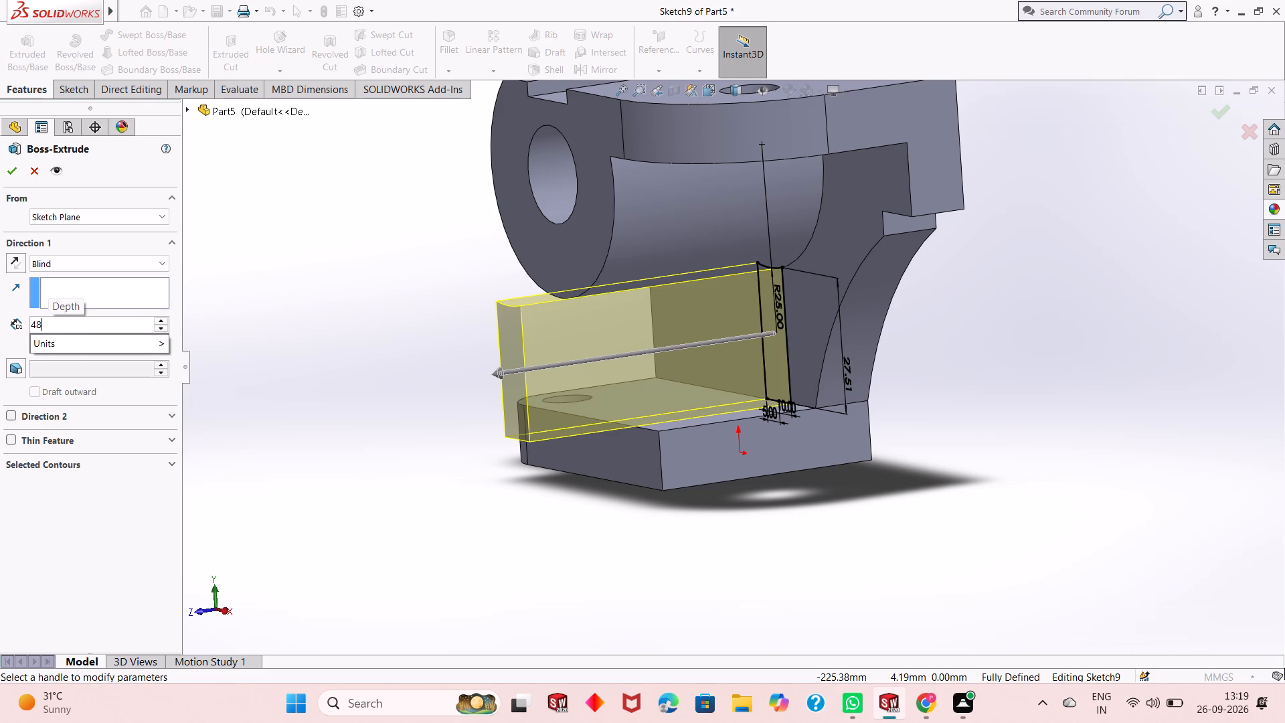
{"action": "key", "text": "Return"}
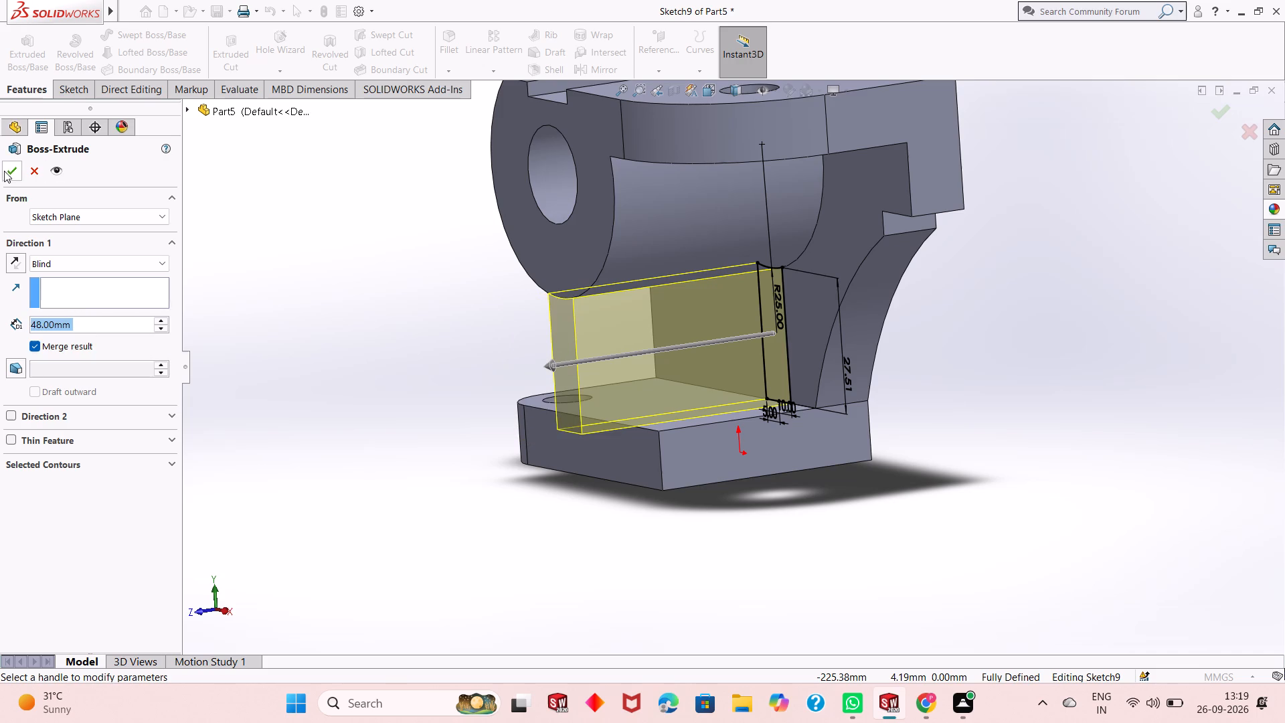
{"action": "left_click", "coordinate": [12, 178]}
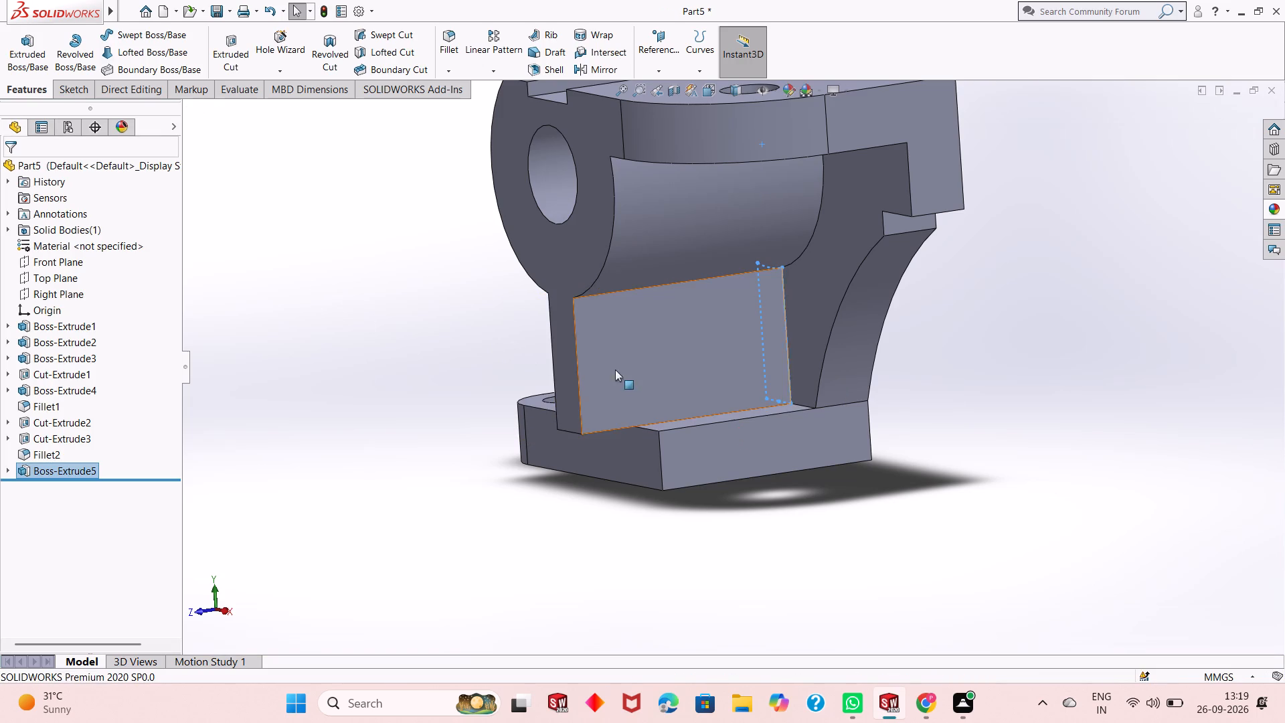
On the rib's side face, sketch a slanted line from the rib's top outer corner to the base's top front corner.
{"action": "scroll", "coordinate": [628, 325], "scroll_direction": "down", "scroll_amount": 1}
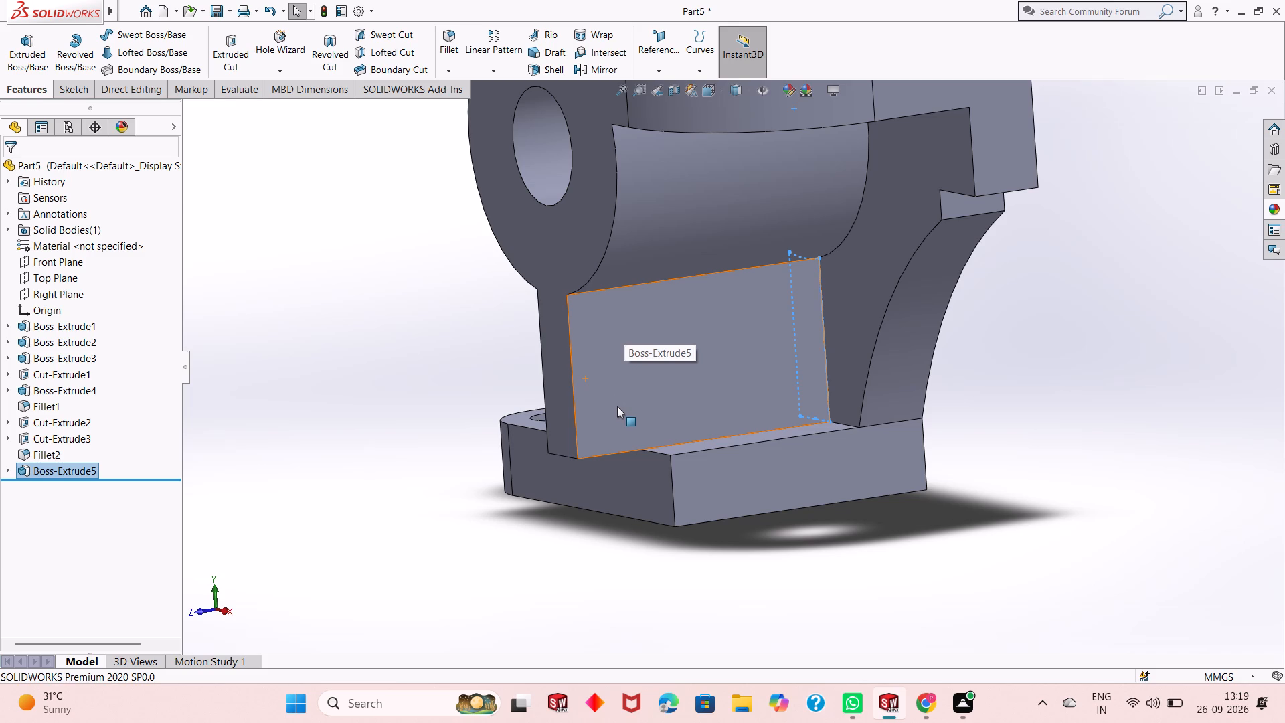
{"action": "left_click", "coordinate": [618, 407]}
{"action": "left_click", "coordinate": [679, 371]}
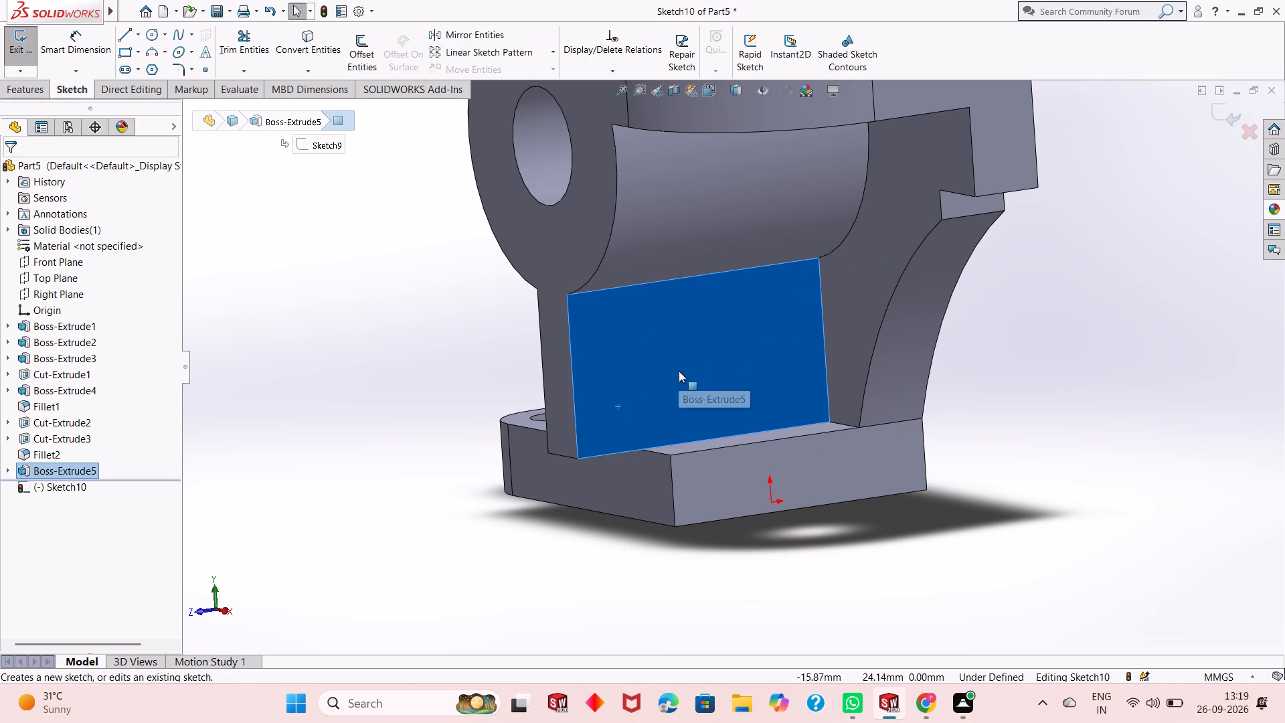
{"action": "key", "text": "ctrl+8"}
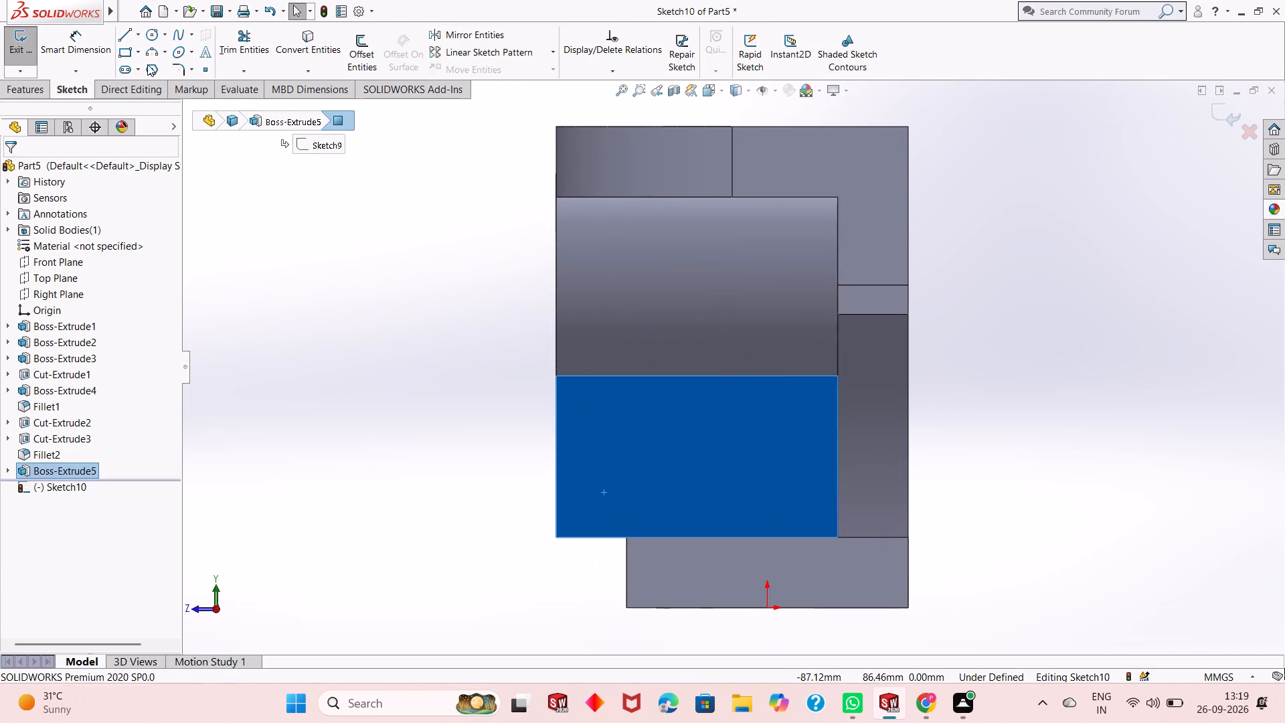
{"action": "left_click", "coordinate": [266, 274]}
{"action": "left_click", "coordinate": [120, 35]}
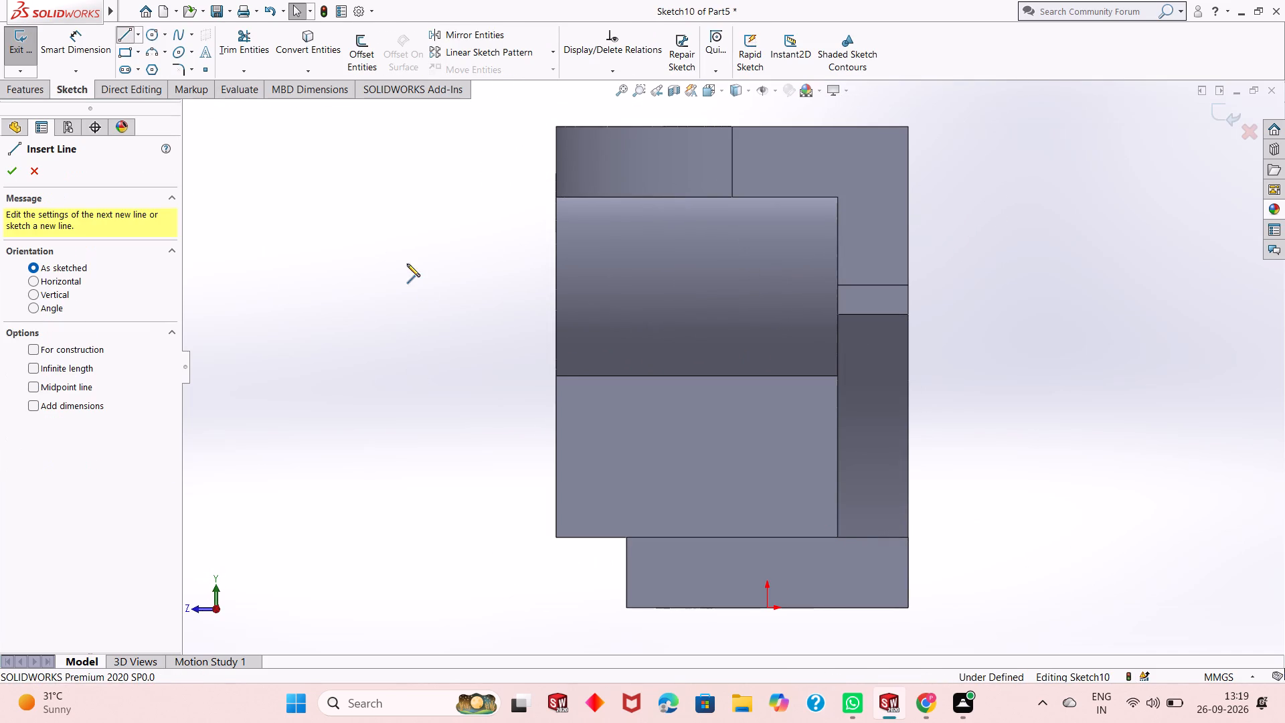
{"action": "left_click", "coordinate": [554, 374]}
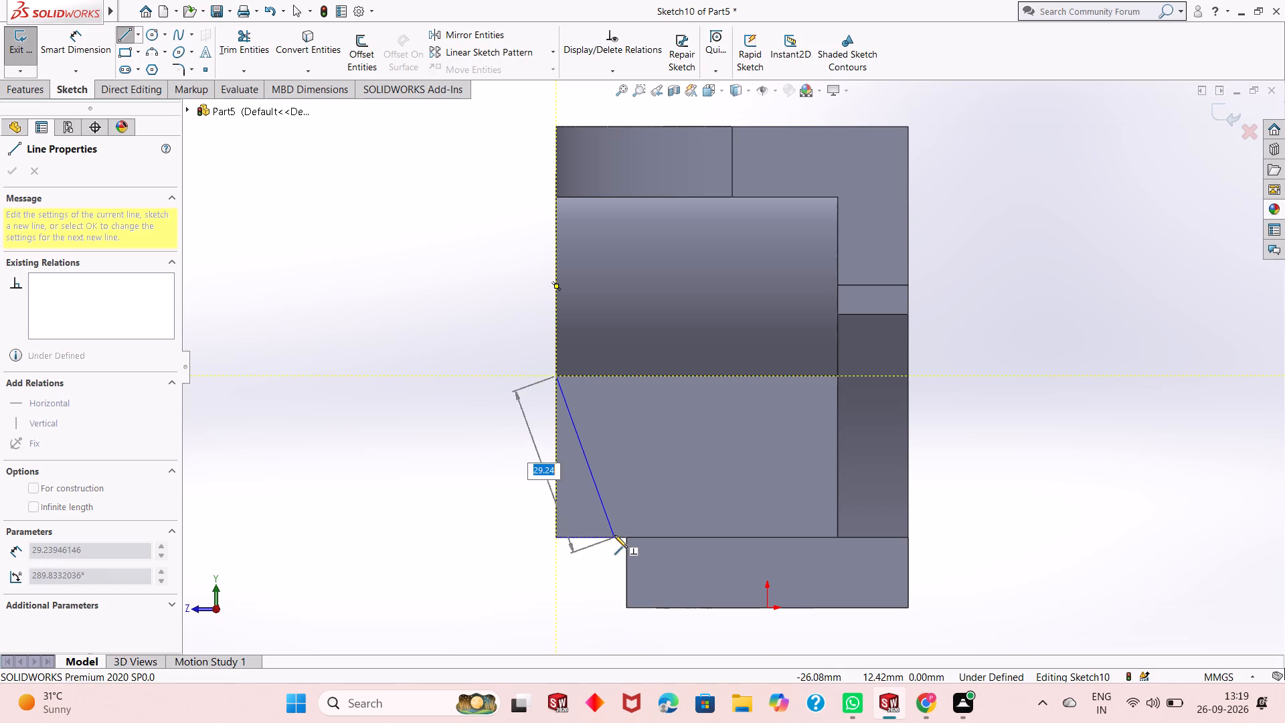
{"action": "left_click", "coordinate": [627, 537]}
{"action": "right_click", "coordinate": [482, 463]}
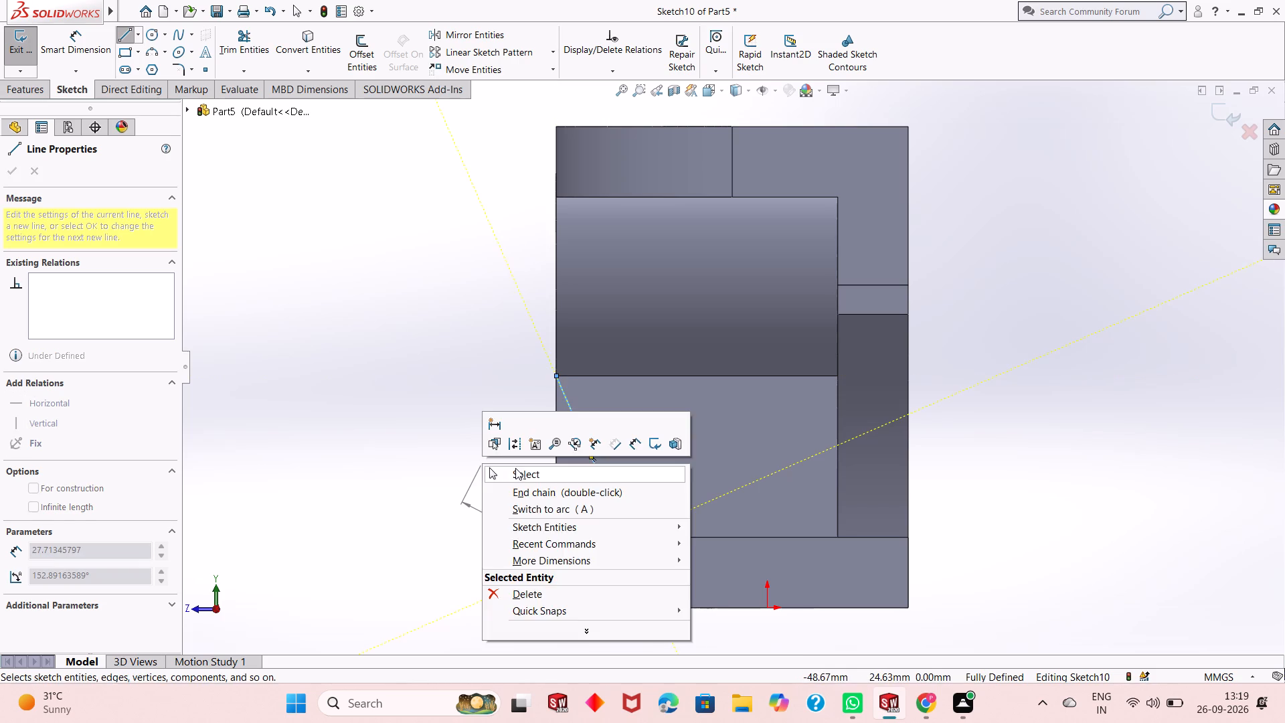
{"action": "left_click", "coordinate": [519, 471]}
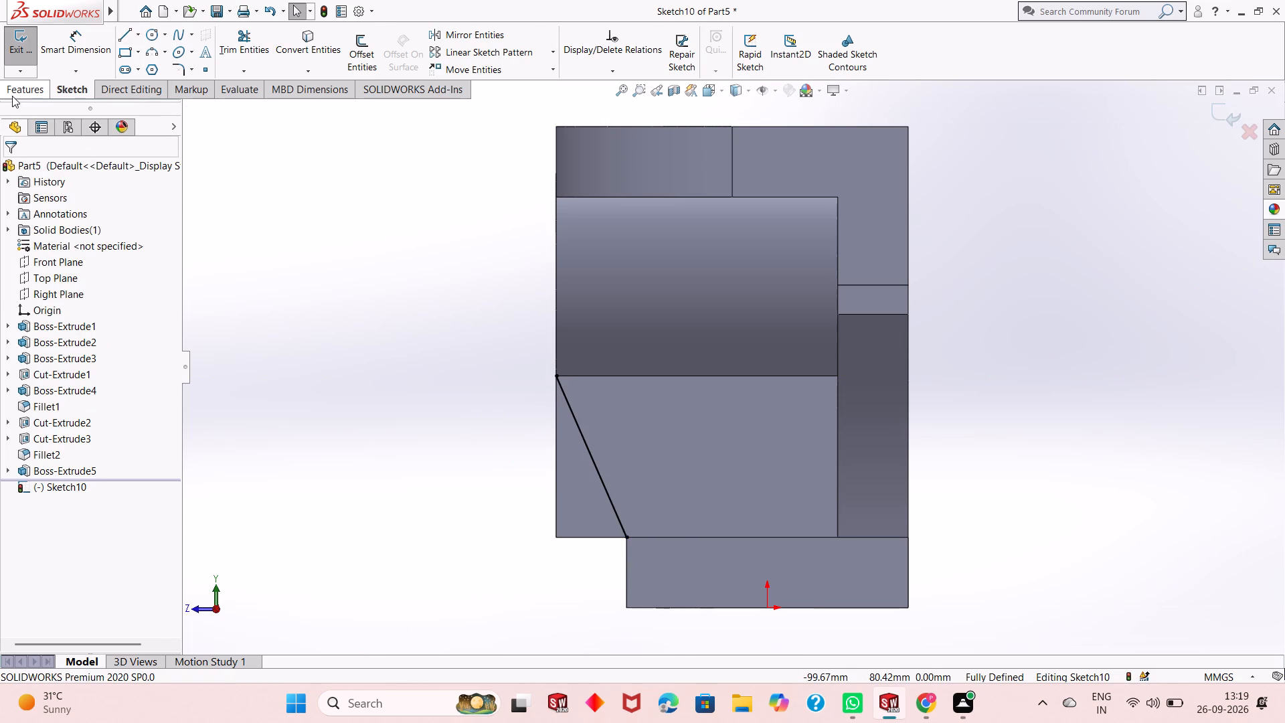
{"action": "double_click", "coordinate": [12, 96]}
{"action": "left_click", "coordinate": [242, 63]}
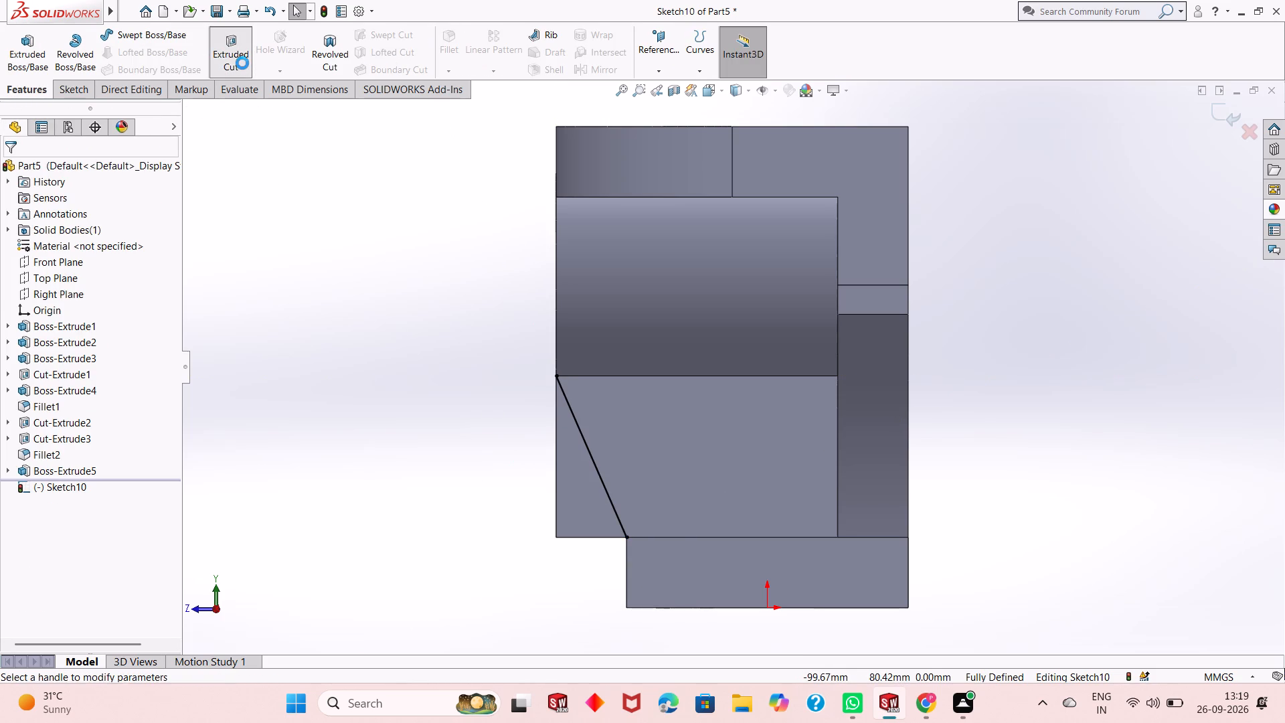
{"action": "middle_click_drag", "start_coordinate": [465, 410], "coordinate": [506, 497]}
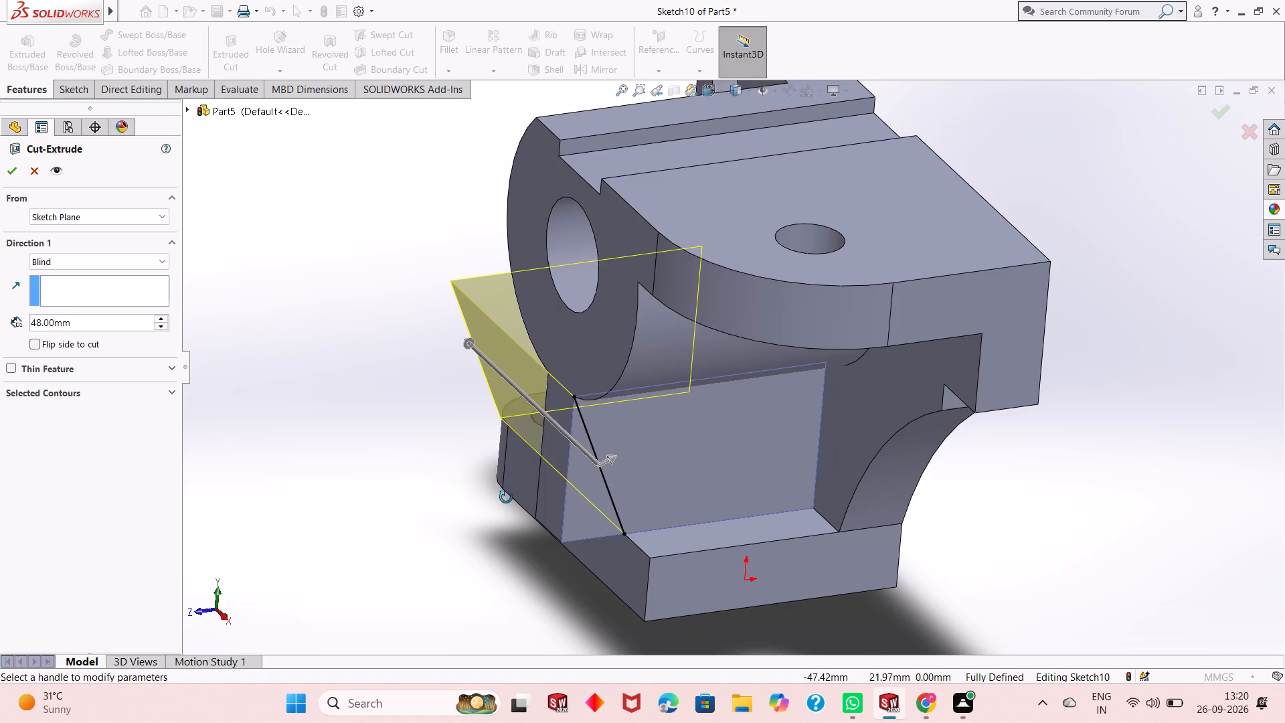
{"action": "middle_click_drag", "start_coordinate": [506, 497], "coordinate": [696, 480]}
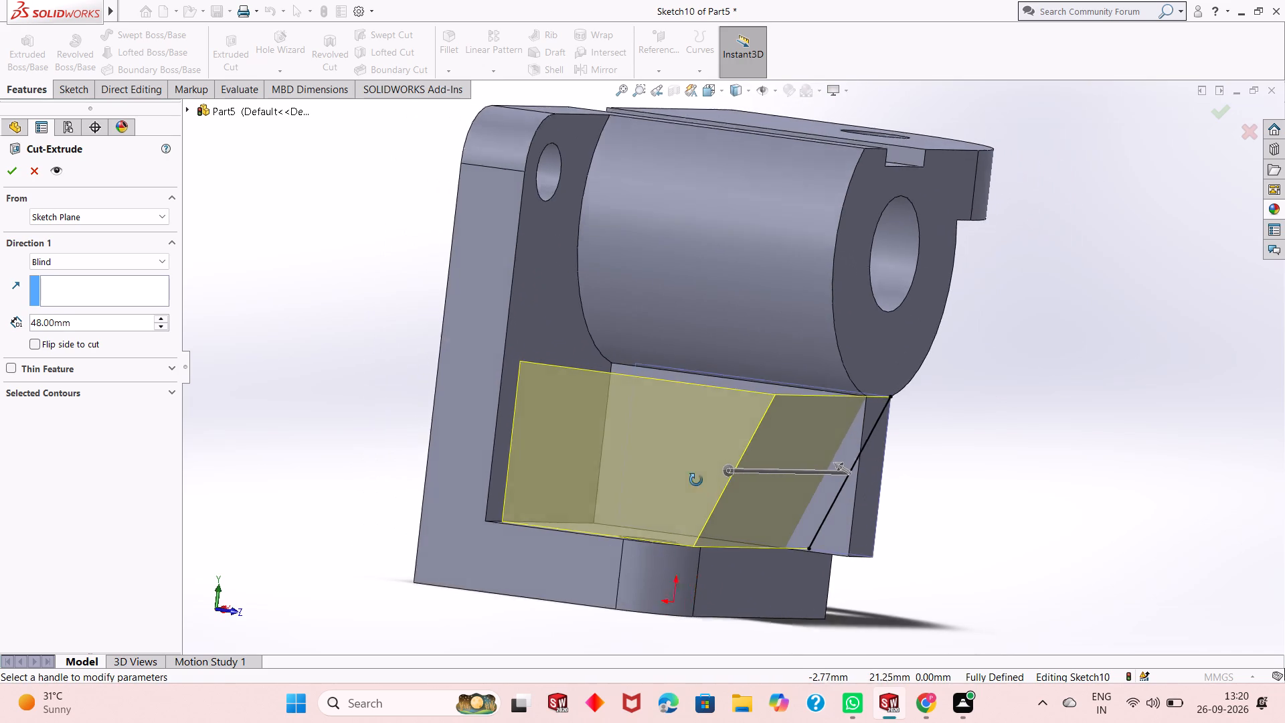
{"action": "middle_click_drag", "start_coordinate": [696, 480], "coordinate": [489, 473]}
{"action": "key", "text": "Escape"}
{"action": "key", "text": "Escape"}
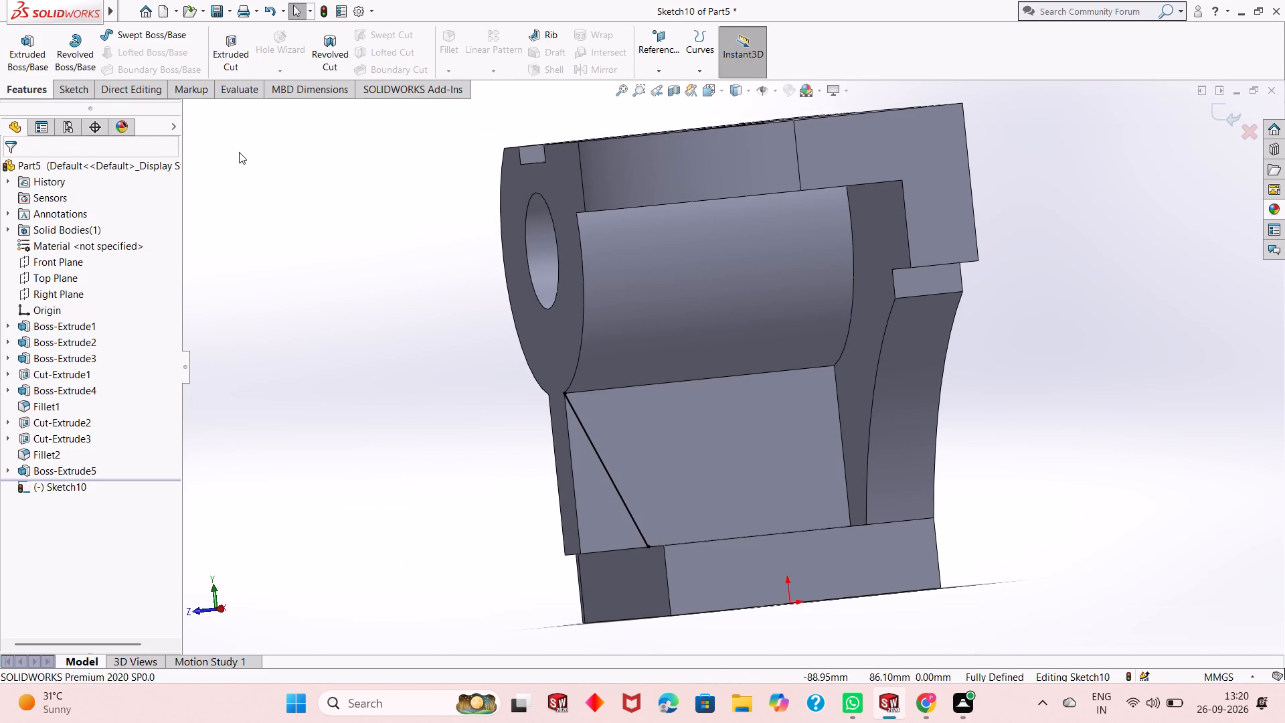
Close the triangle with lines from the base corner to the rib's lower outer corner and up to the slanted line's top end.
{"action": "key", "text": "ctrl+8"}
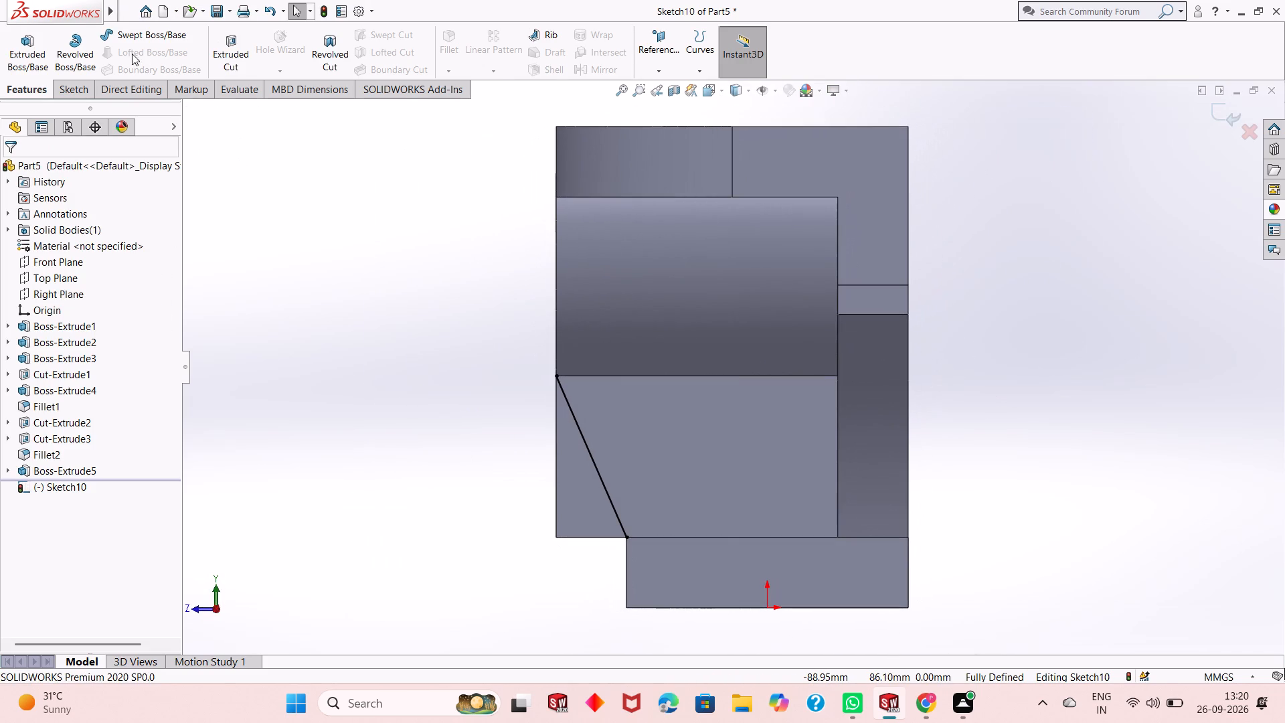
{"action": "left_click", "coordinate": [58, 88]}
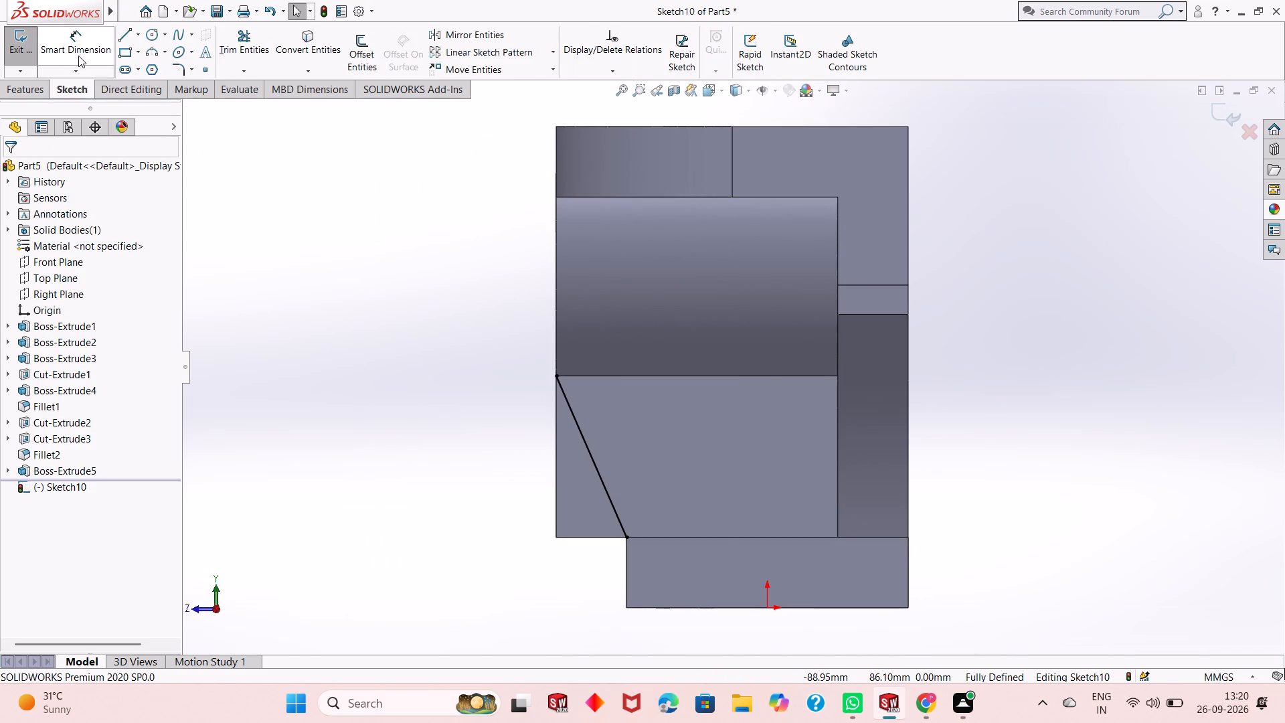
{"action": "left_click", "coordinate": [124, 31]}
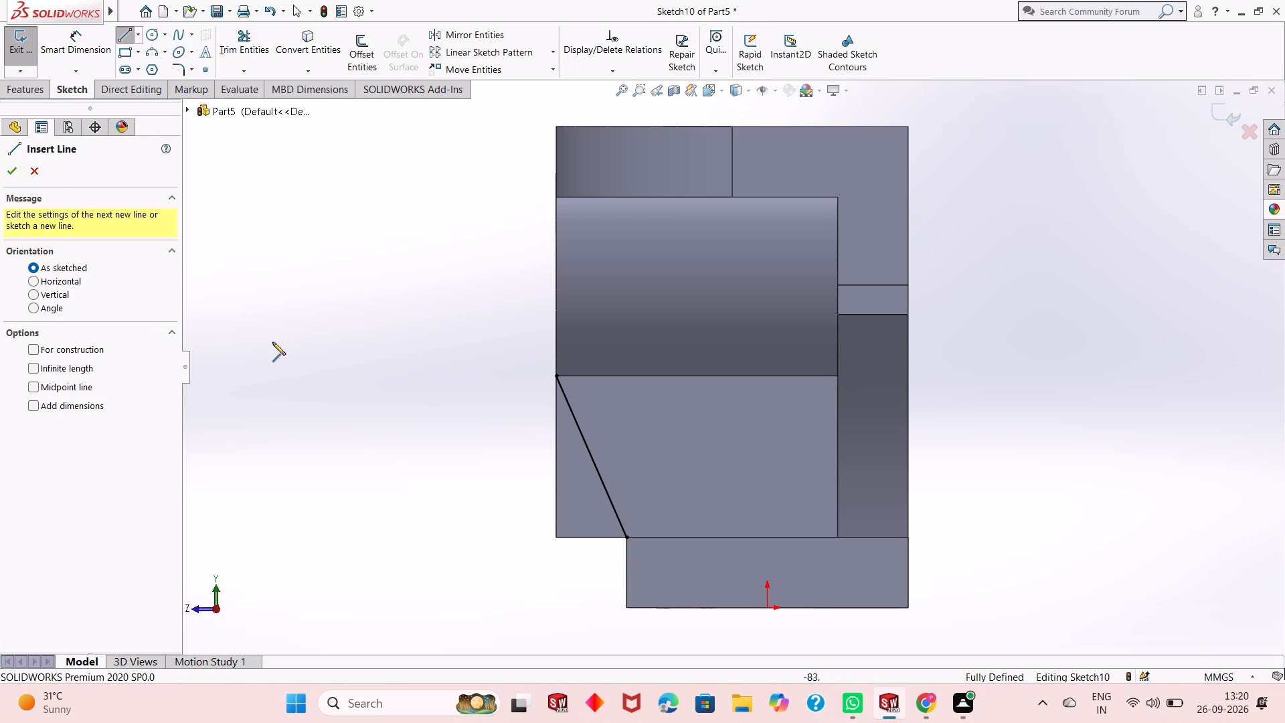
{"action": "left_click", "coordinate": [628, 539]}
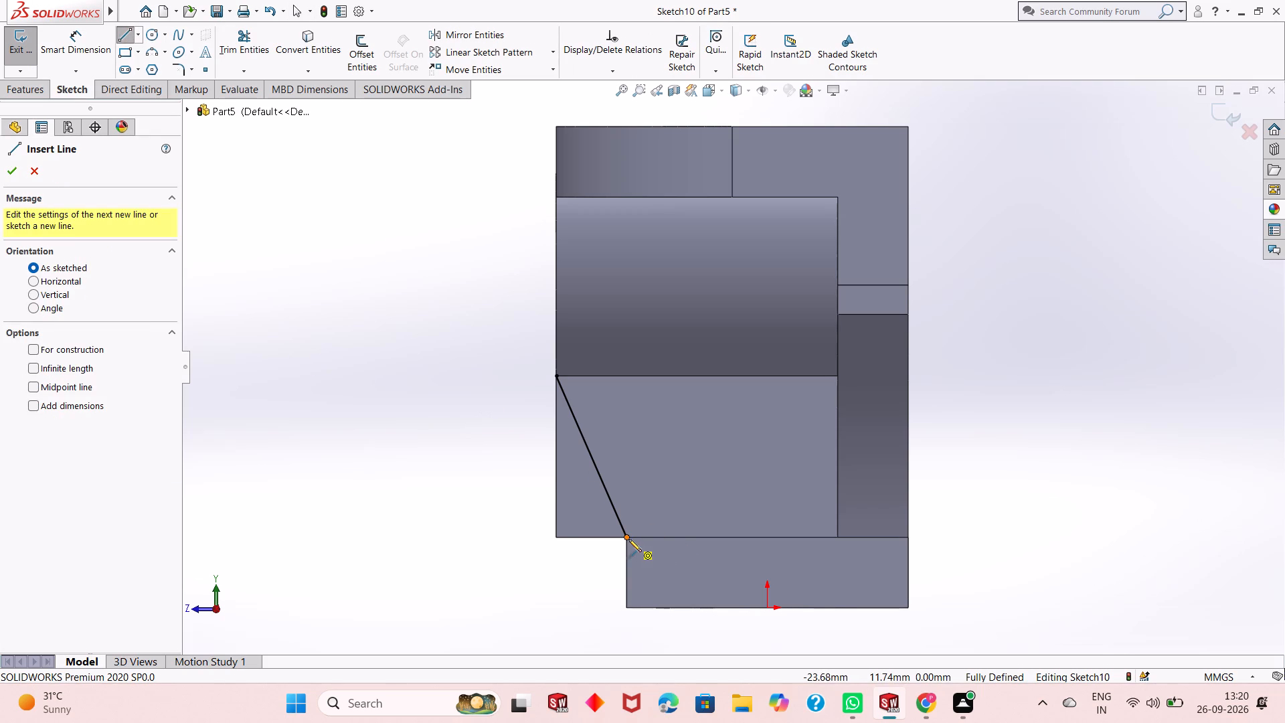
{"action": "left_click", "coordinate": [554, 540]}
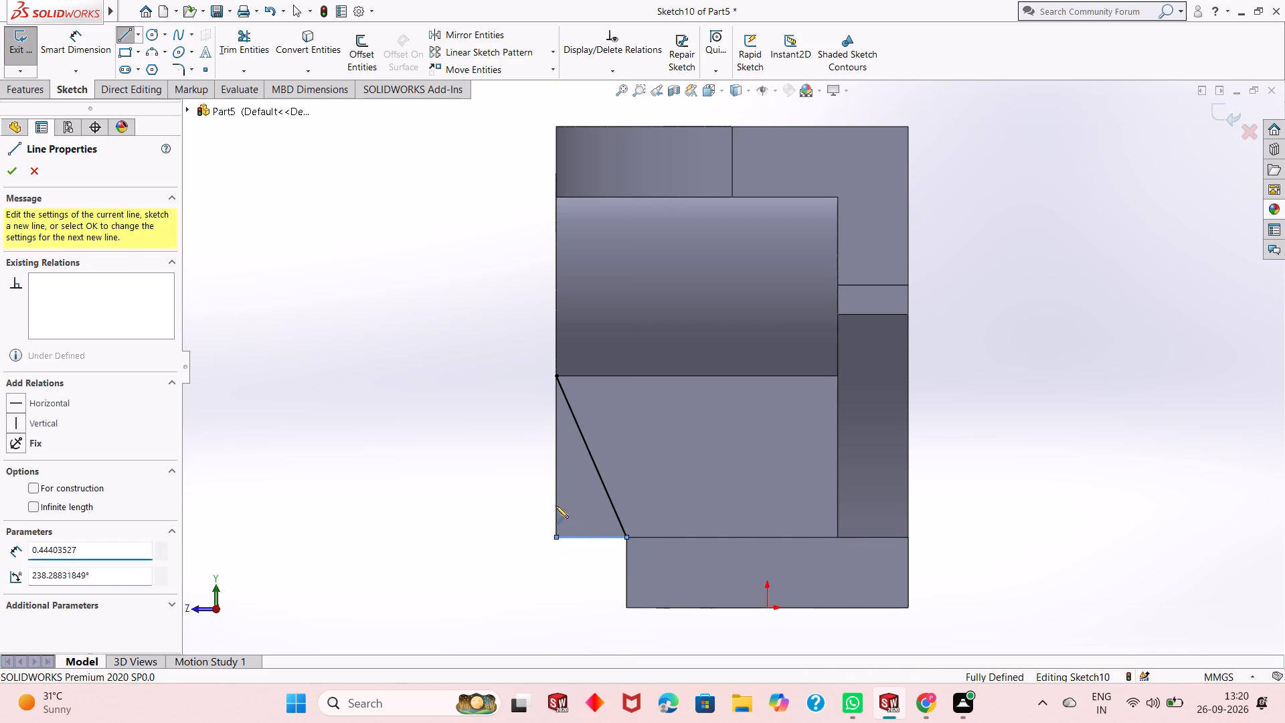
{"action": "left_click", "coordinate": [555, 376]}
{"action": "right_click", "coordinate": [420, 380]}
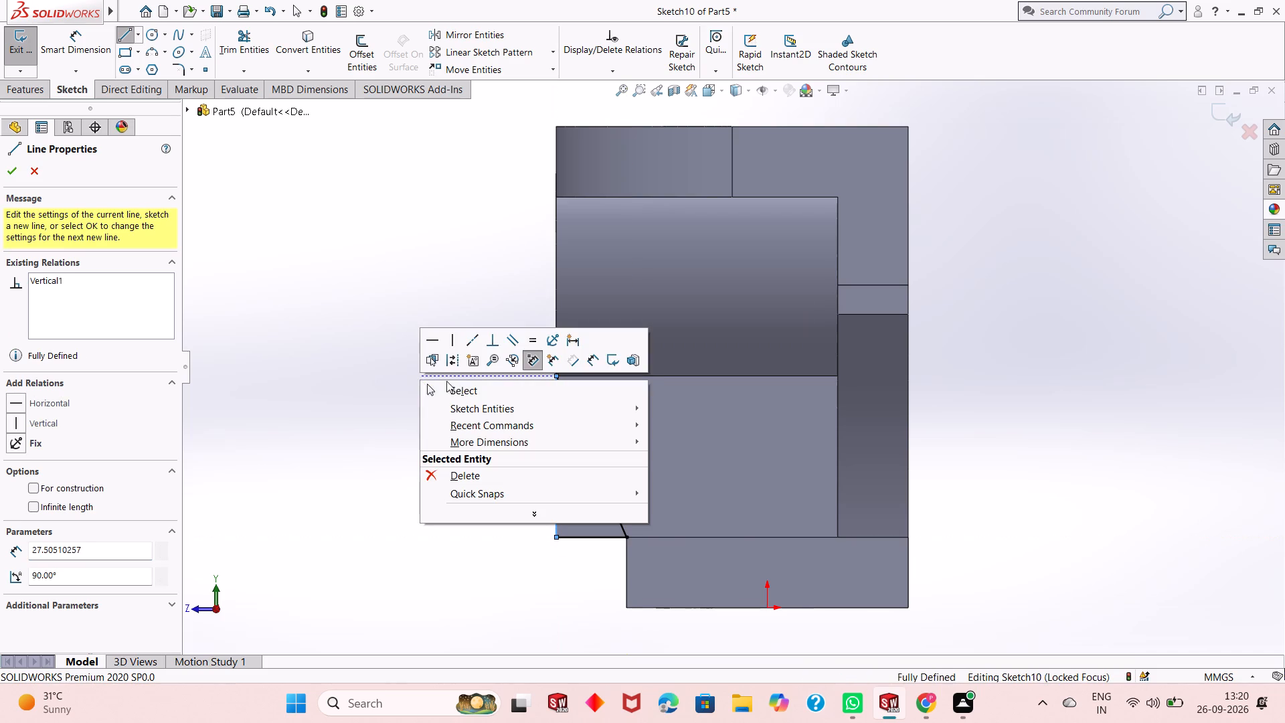
{"action": "left_click", "coordinate": [450, 385]}
Cut the triangular profile 48 mm blind through the rib so its outer face slopes from the boss to the base.
{"action": "middle_click_drag", "start_coordinate": [672, 442], "coordinate": [734, 459]}
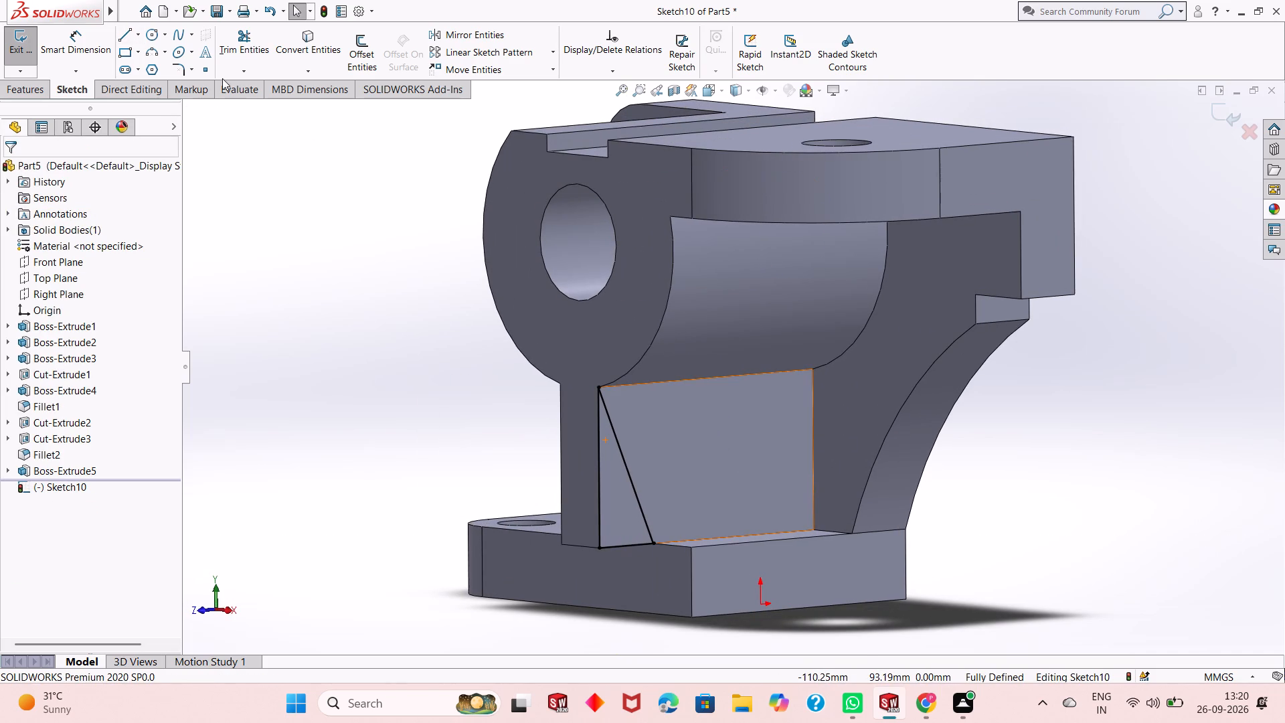
{"action": "left_click", "coordinate": [16, 86]}
{"action": "left_click", "coordinate": [225, 52]}
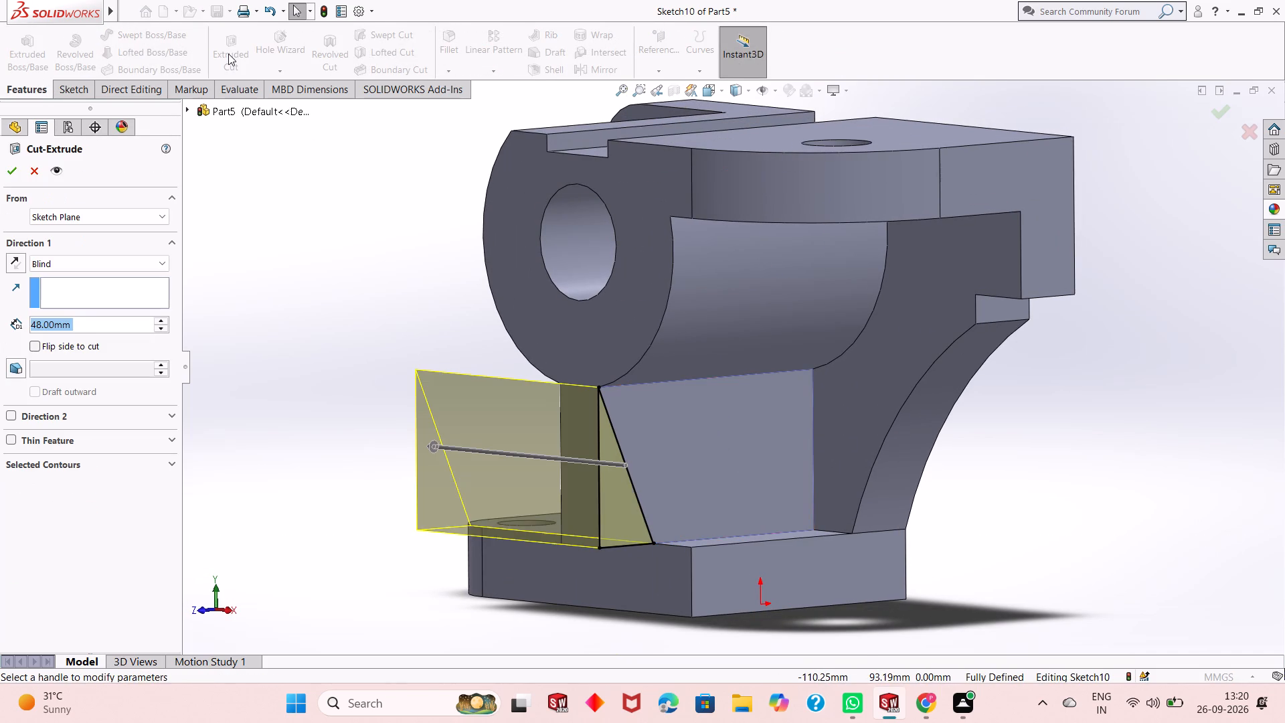
{"action": "left_click", "coordinate": [5, 171]}
{"action": "left_click", "coordinate": [347, 273]}
Examine the sloped rib where it meets the boss and base, and the bracket as a whole from several angles.
{"action": "scroll", "coordinate": [701, 451], "scroll_direction": "up", "scroll_amount": 1}
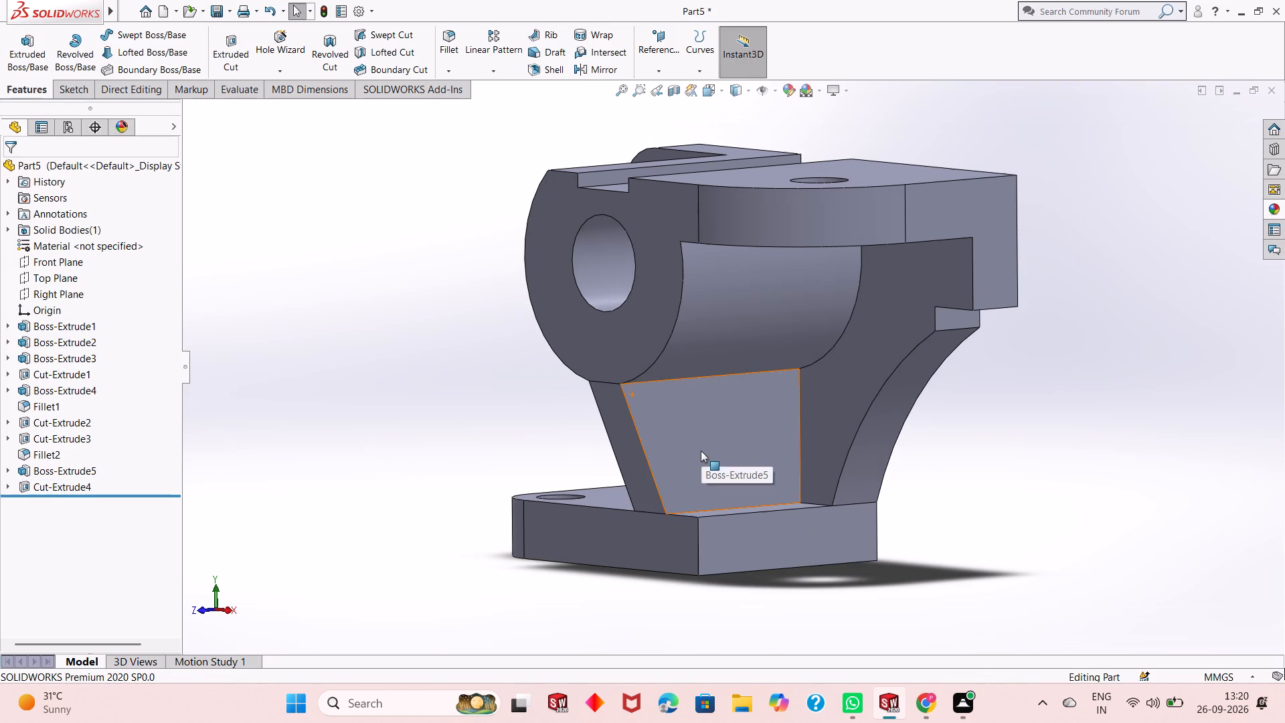
{"action": "middle_click_drag", "start_coordinate": [673, 484], "coordinate": [673, 519]}
{"action": "scroll", "coordinate": [682, 505], "scroll_direction": "down", "scroll_amount": 3}
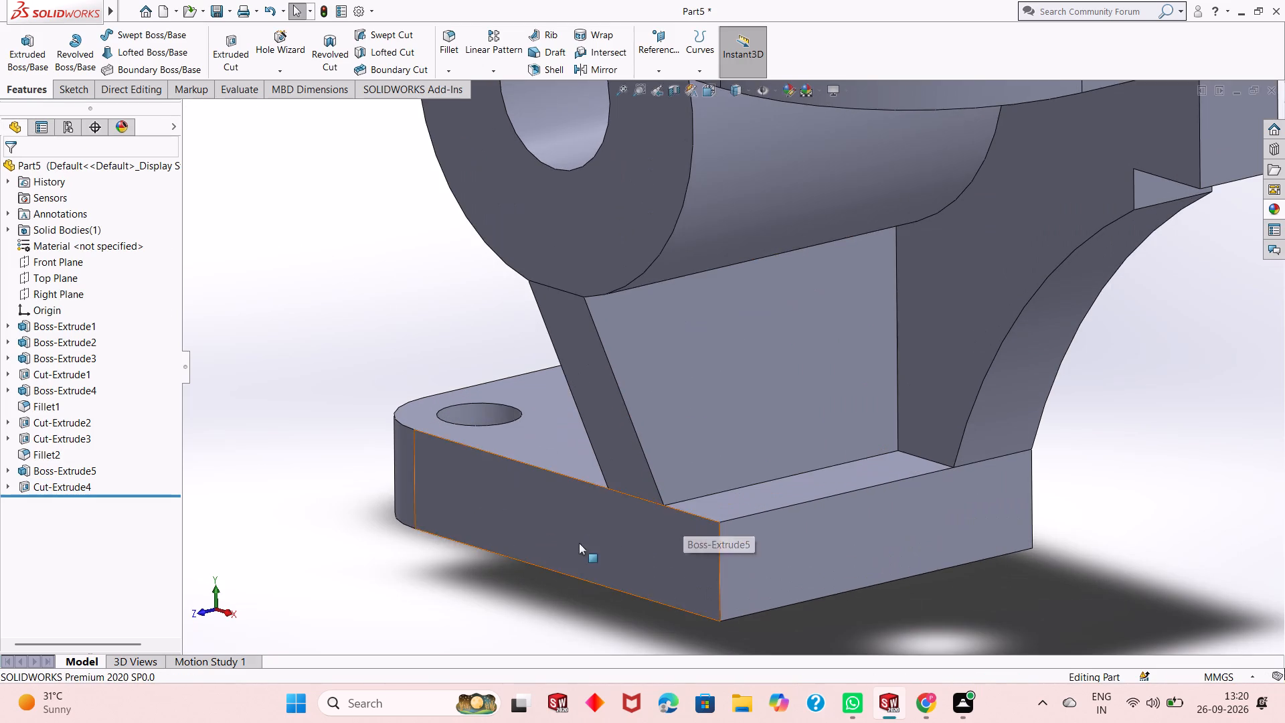
{"action": "scroll", "coordinate": [577, 545], "scroll_direction": "up", "scroll_amount": 4}
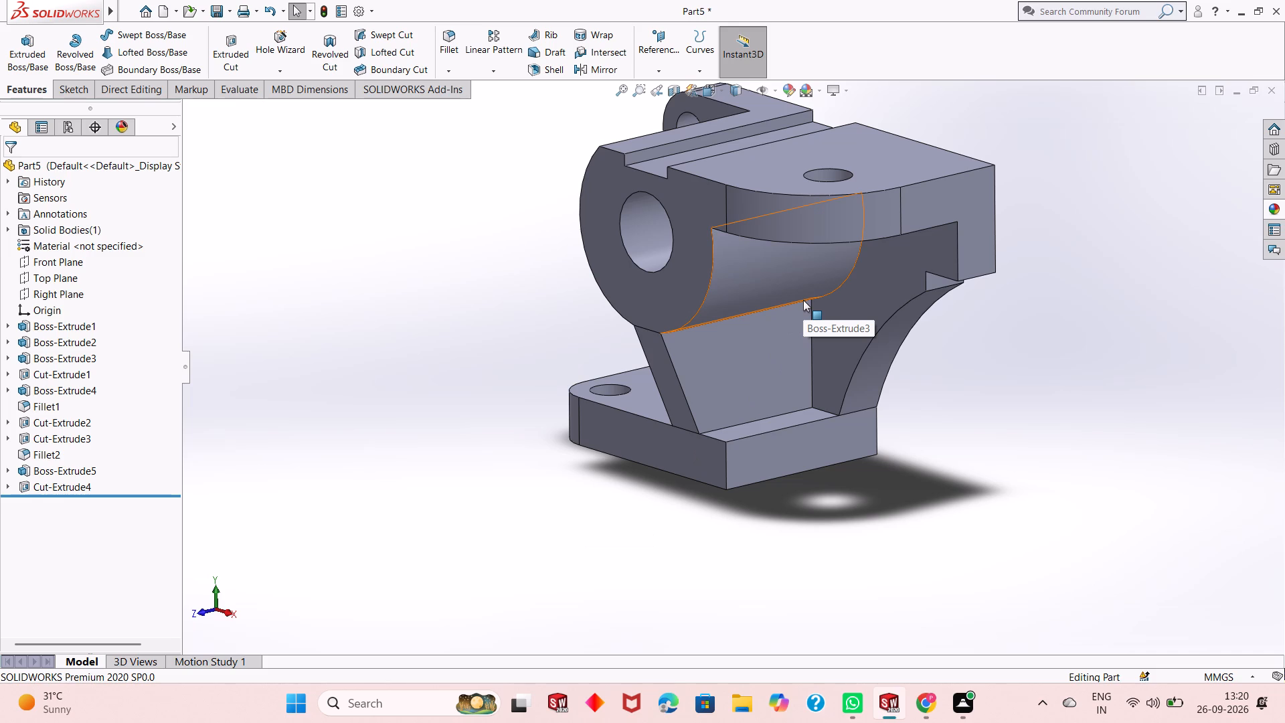
{"action": "middle_click_drag", "start_coordinate": [822, 378], "coordinate": [823, 357]}
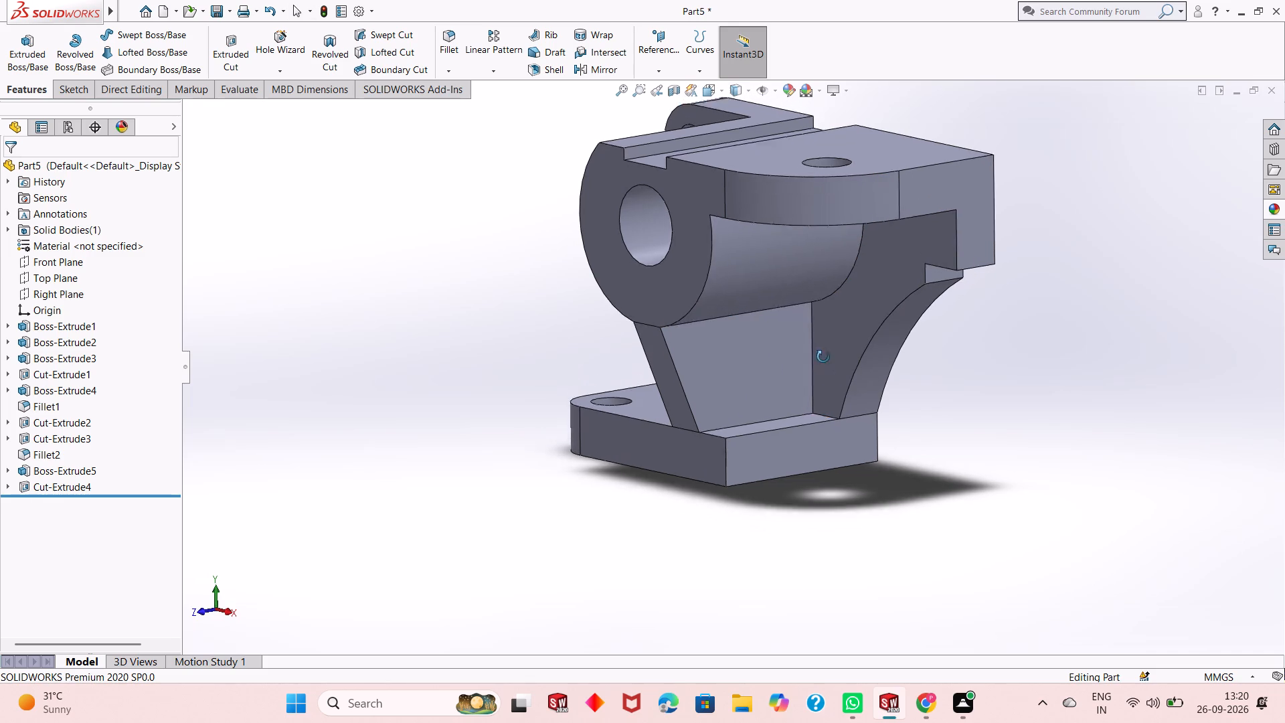
{"action": "middle_click_drag", "start_coordinate": [823, 357], "coordinate": [850, 404]}
{"action": "scroll", "coordinate": [855, 335], "scroll_direction": "up", "scroll_amount": 2}
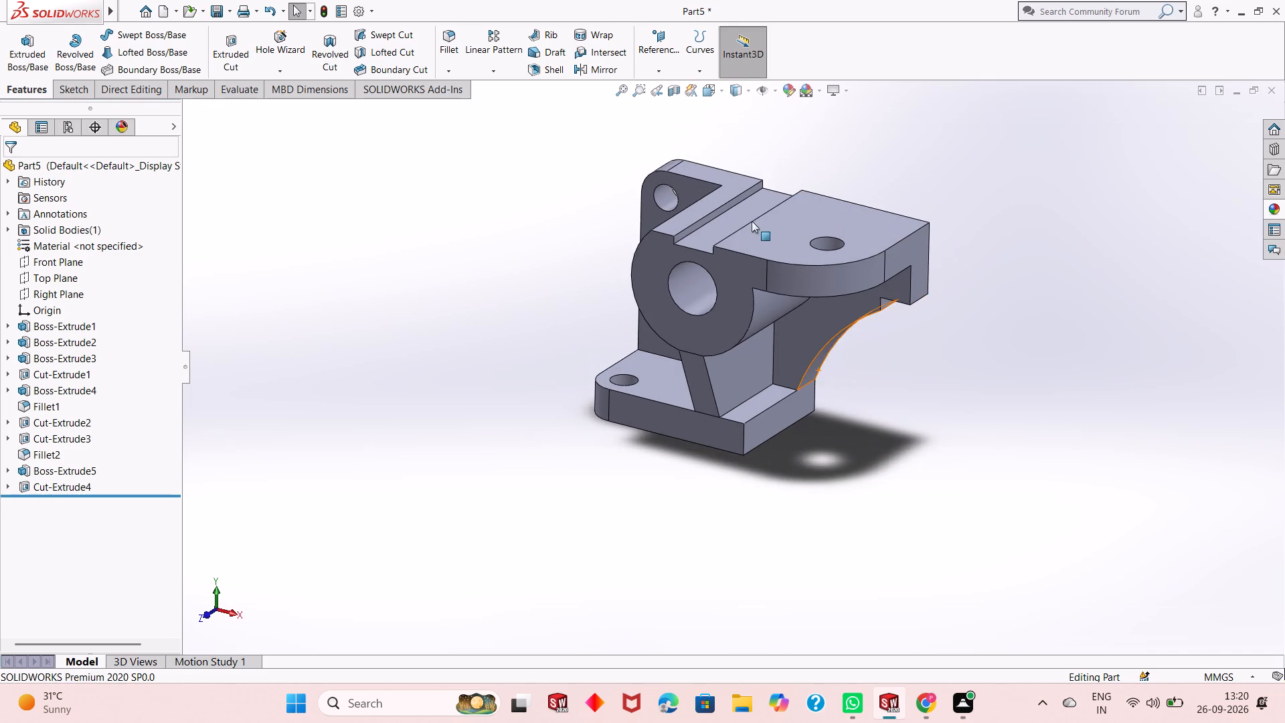
{"action": "scroll", "coordinate": [757, 204], "scroll_direction": "down", "scroll_amount": 2}
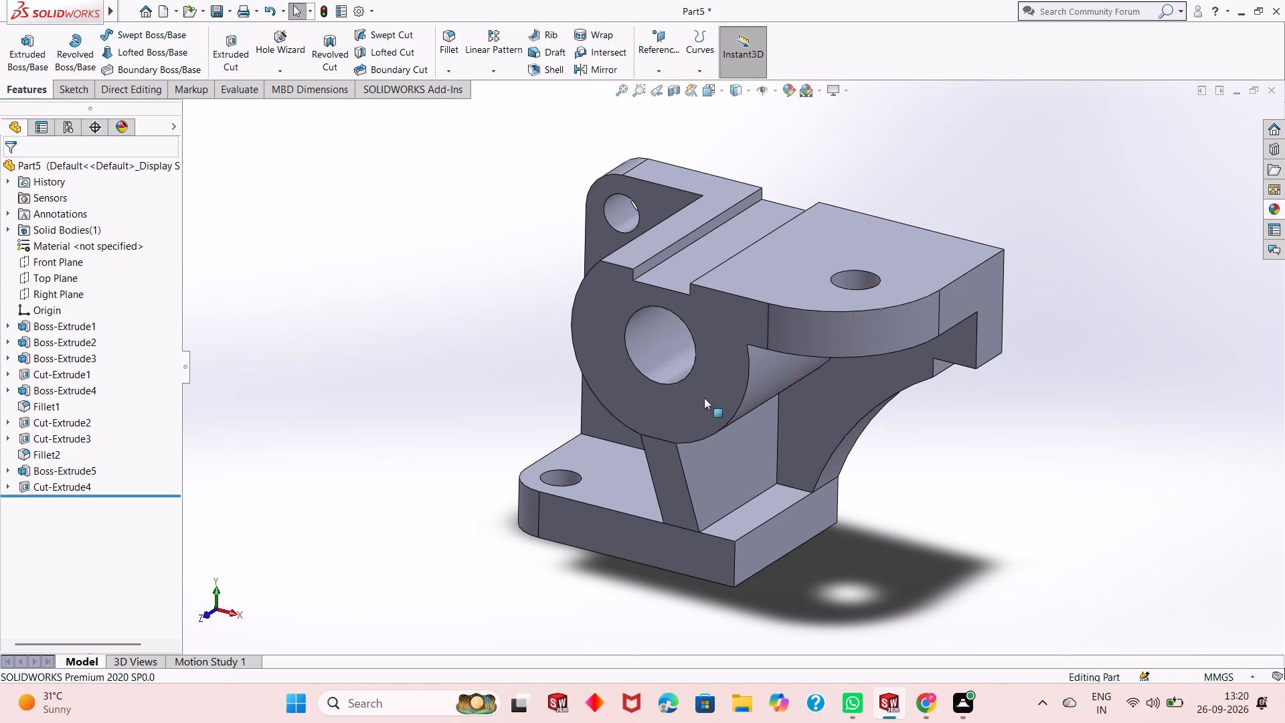
Examine the finished bracket from the front and at an angle, checking the boss, the sloped rib and the base.
{"action": "scroll", "coordinate": [671, 335], "scroll_direction": "down", "scroll_amount": 2}
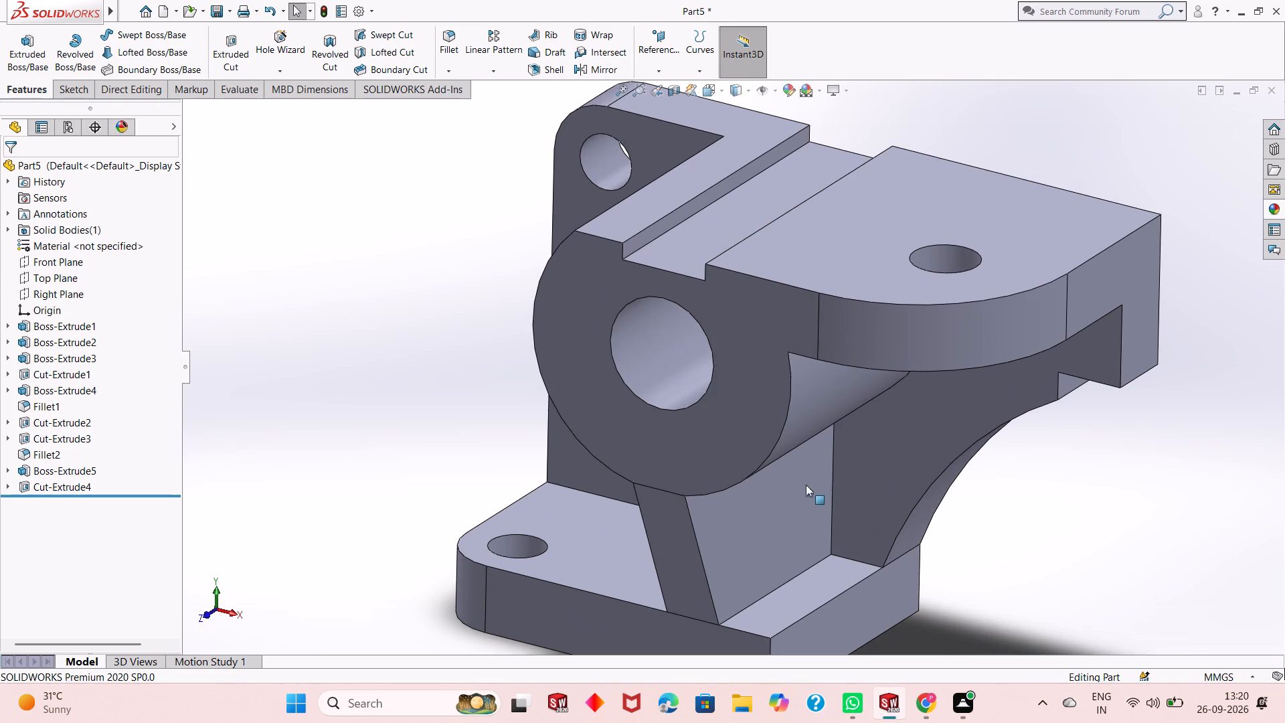
{"action": "scroll", "coordinate": [780, 489], "scroll_direction": "up", "scroll_amount": 2}
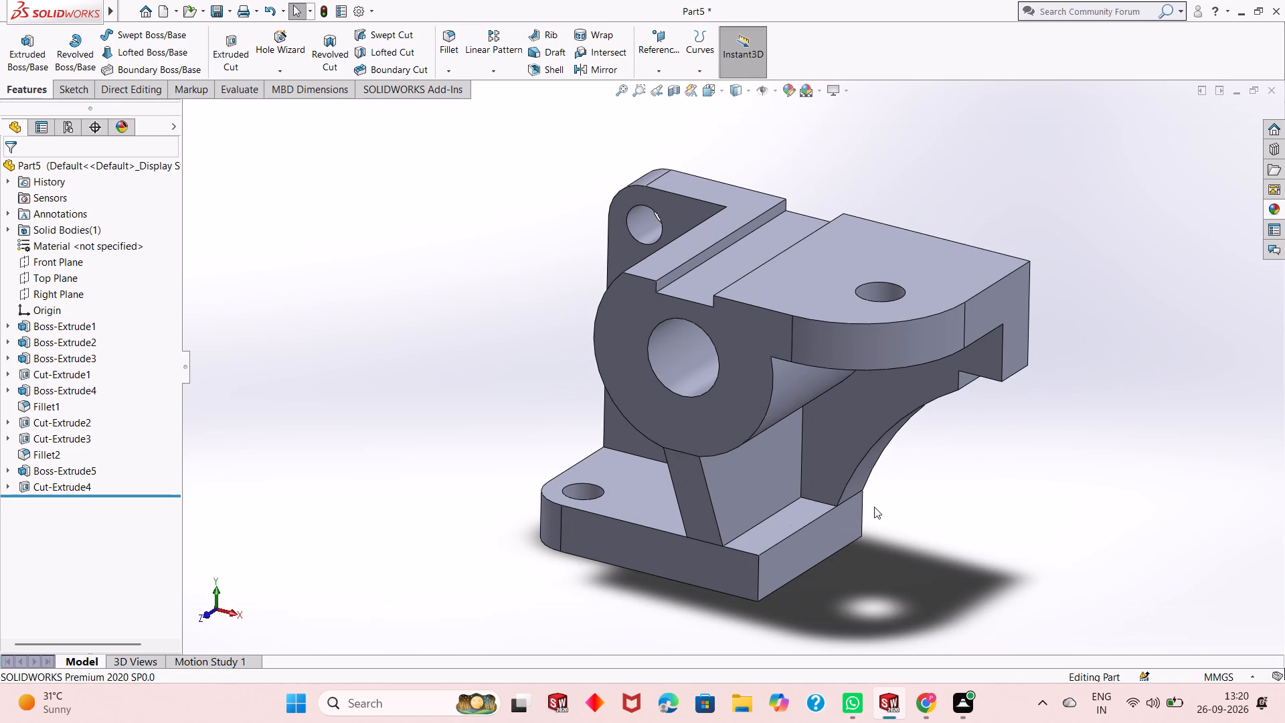
{"action": "middle_click_drag", "start_coordinate": [930, 529], "coordinate": [983, 469]}
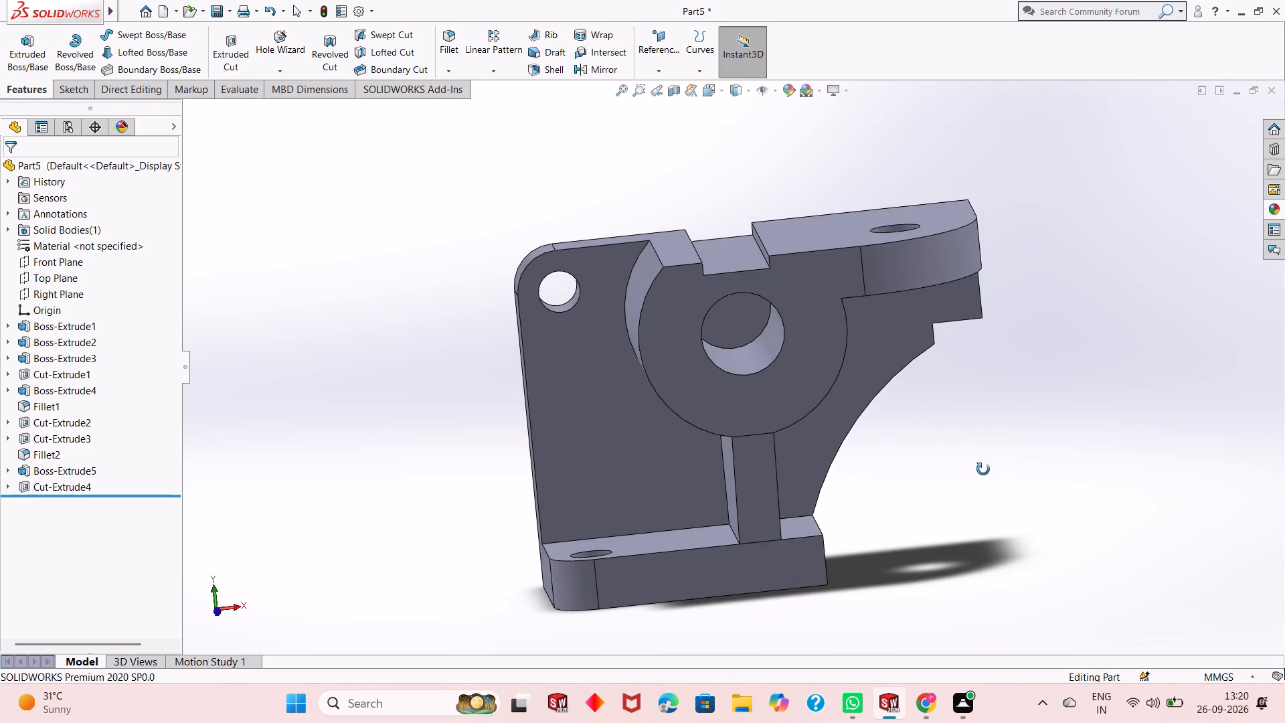
{"action": "middle_click_drag", "start_coordinate": [983, 469], "coordinate": [983, 475]}
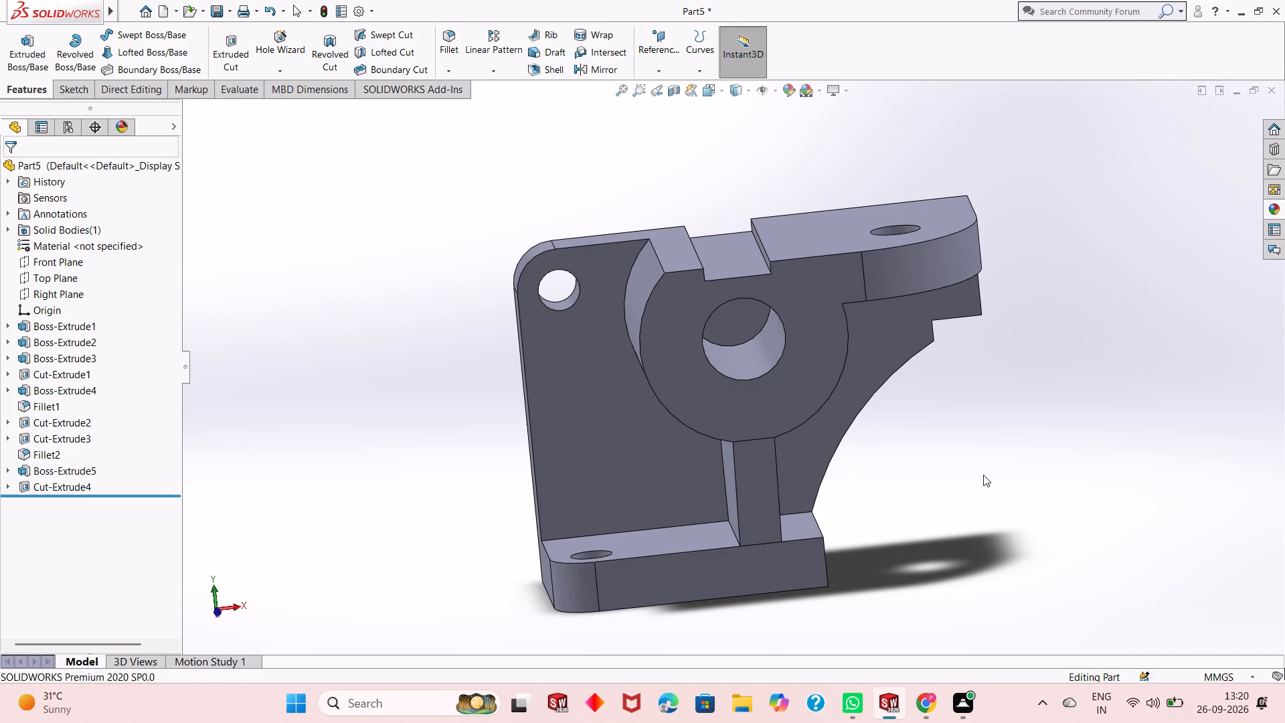
{"action": "middle_click_drag", "start_coordinate": [966, 485], "coordinate": [958, 469]}
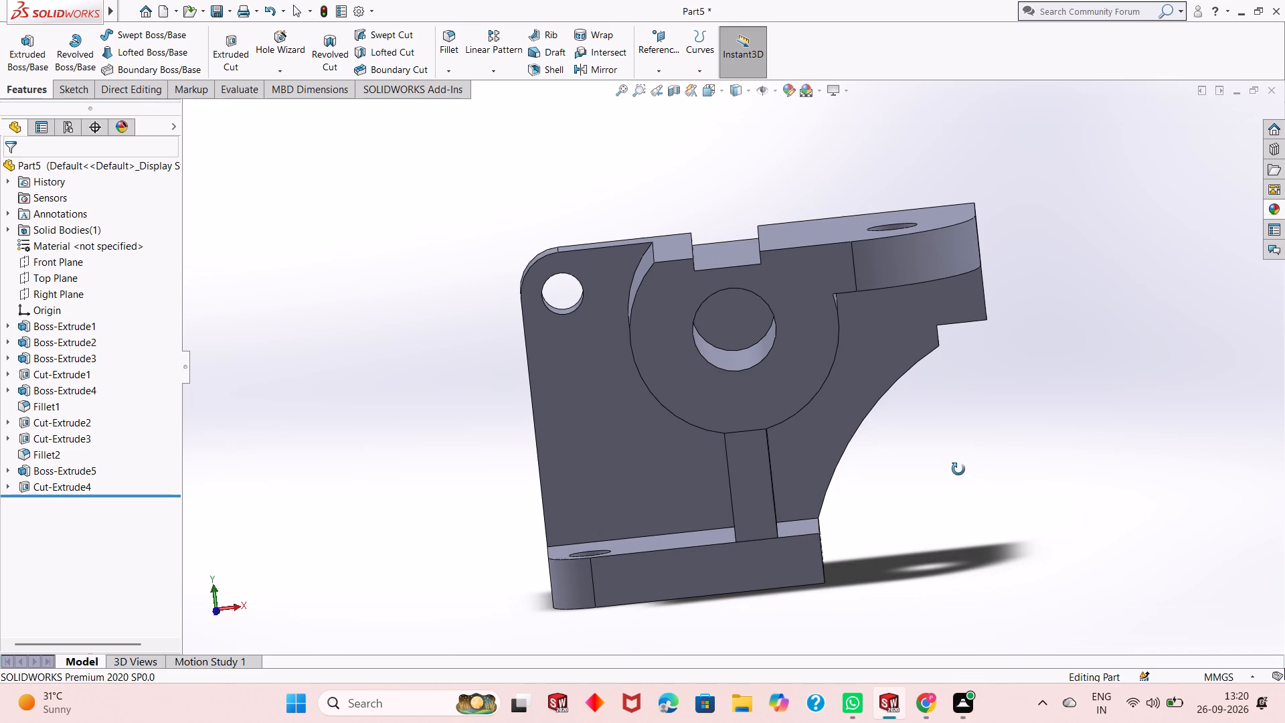
{"action": "middle_click_drag", "start_coordinate": [958, 469], "coordinate": [946, 471]}
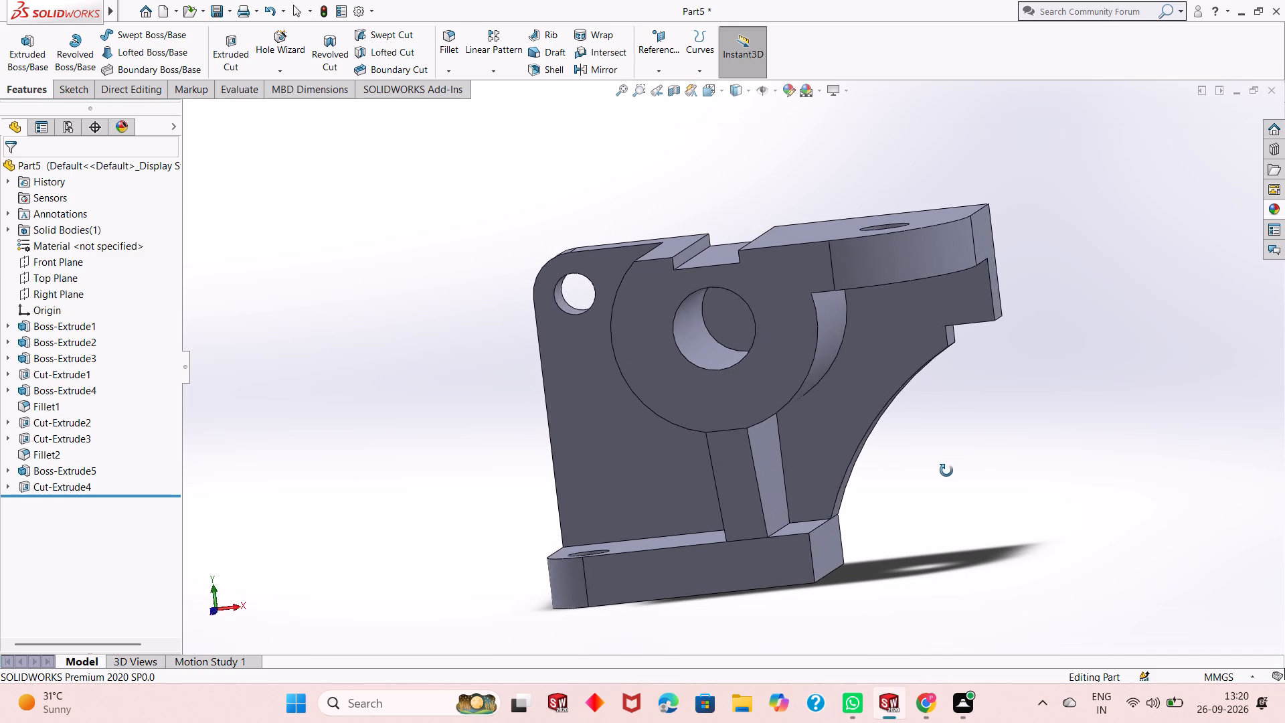
{"action": "middle_click_drag", "start_coordinate": [946, 471], "coordinate": [906, 565]}
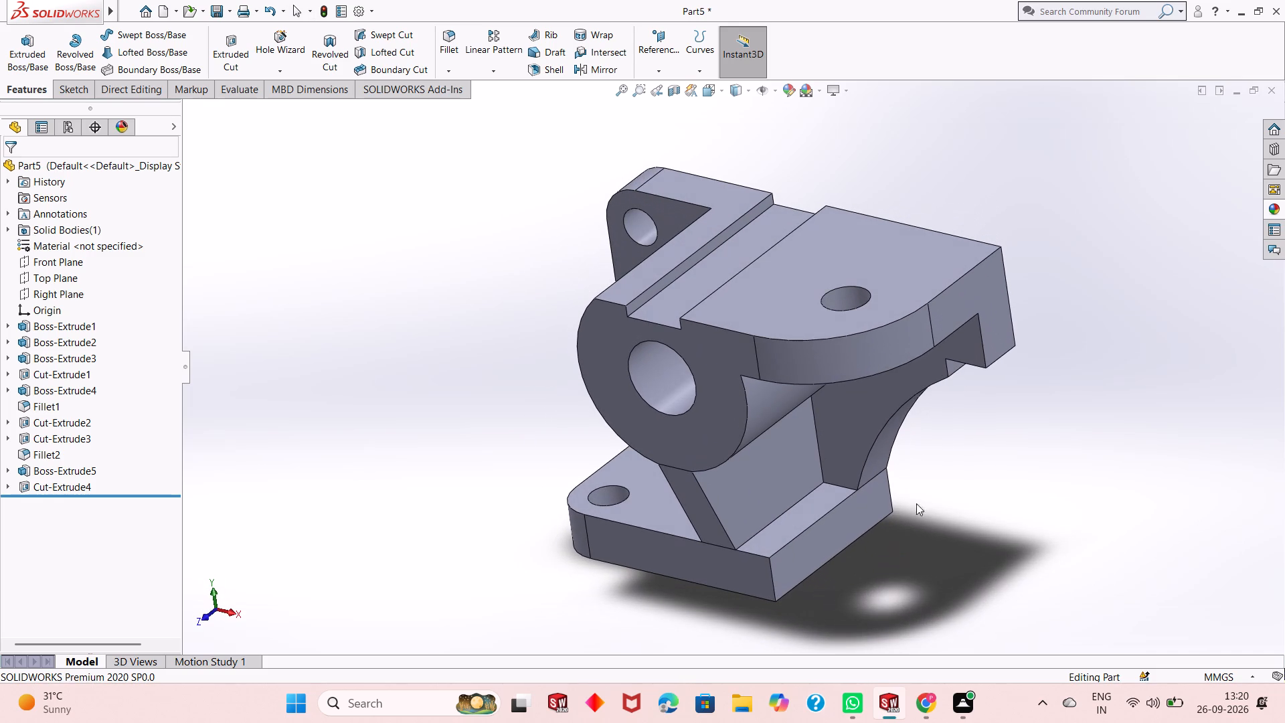
Edit the whole part's appearance and give it the bright red from the standard colour swatches.
{"action": "left_click", "coordinate": [793, 88]}
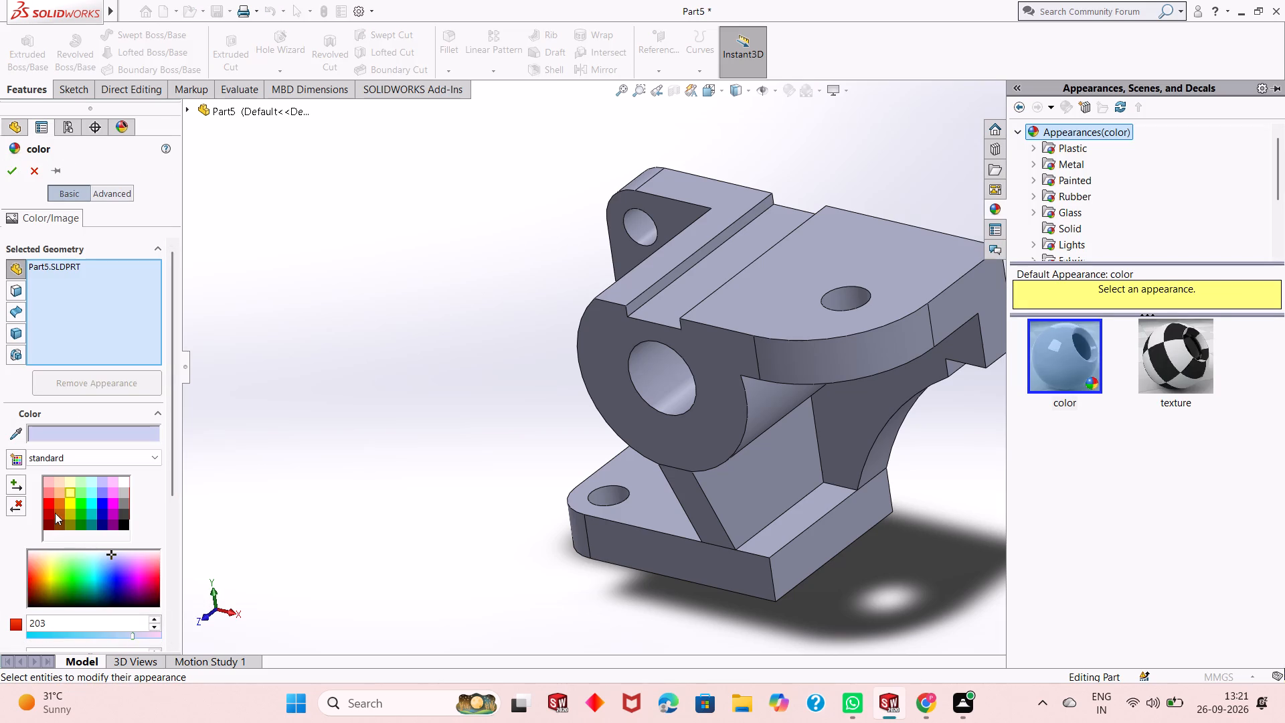
{"action": "left_click", "coordinate": [51, 502]}
{"action": "left_click", "coordinate": [48, 491]}
{"action": "left_click", "coordinate": [49, 510]}
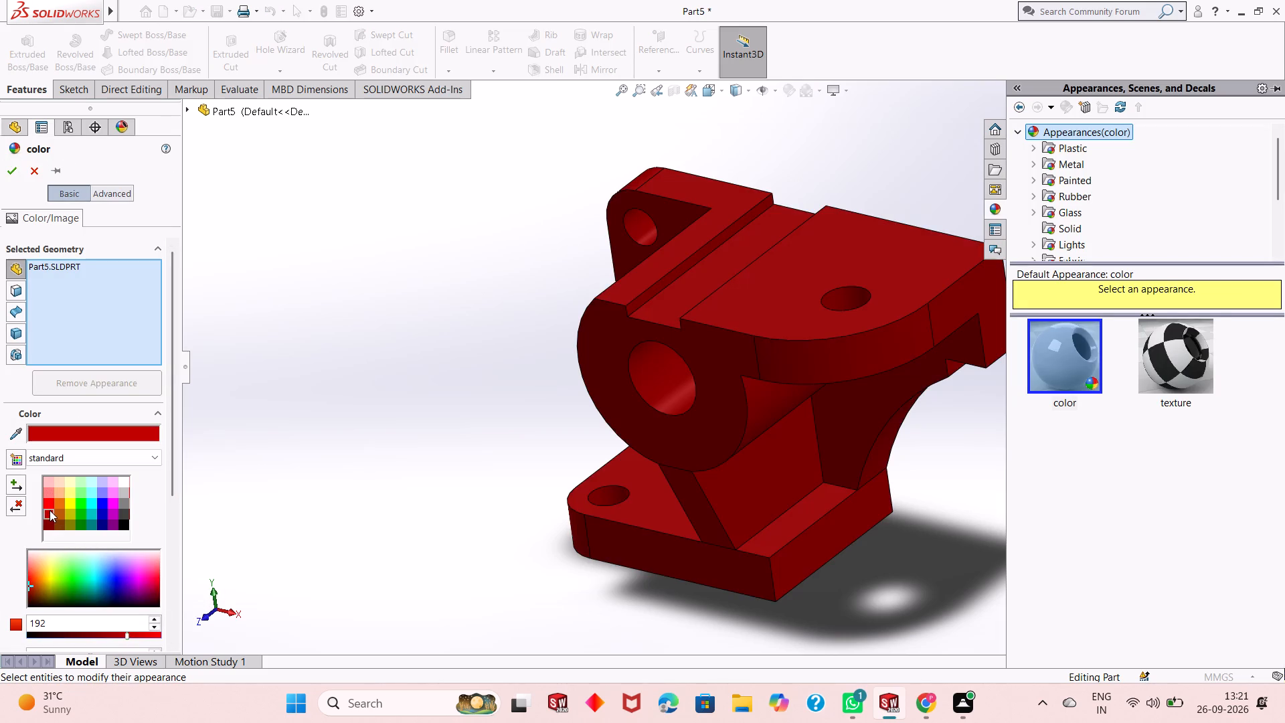
{"action": "left_click", "coordinate": [47, 491]}
{"action": "left_click", "coordinate": [47, 501]}
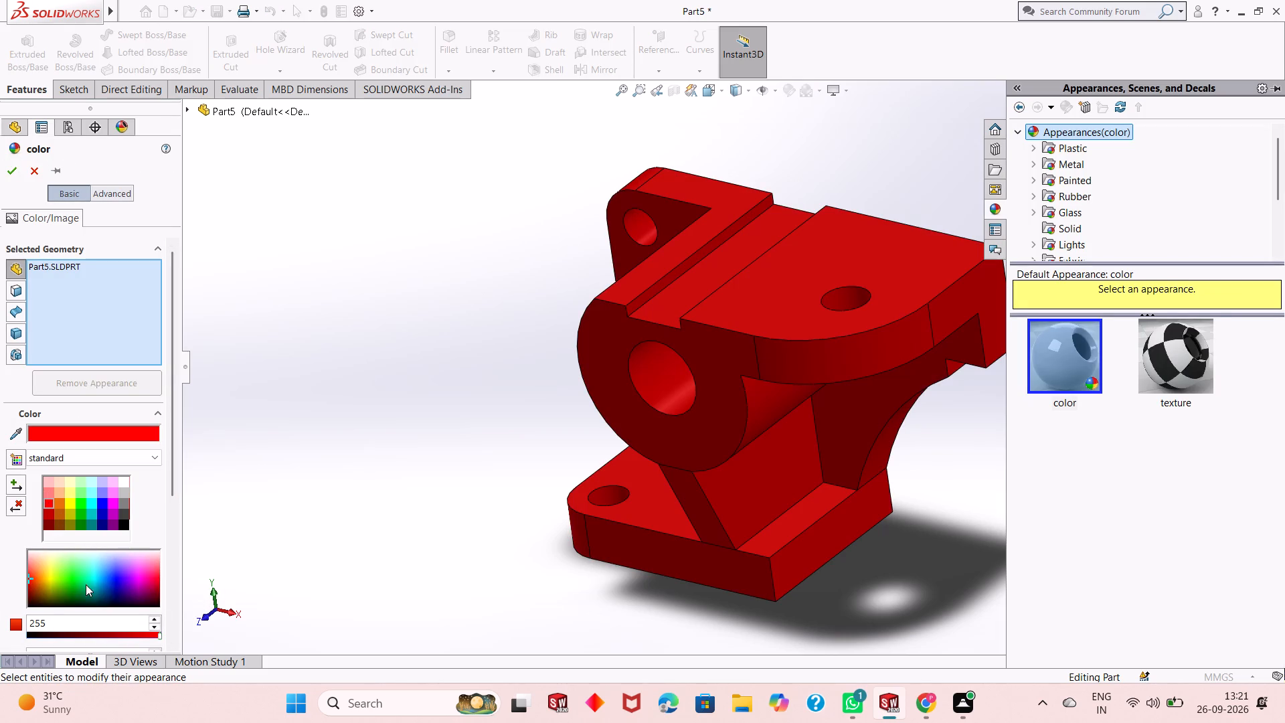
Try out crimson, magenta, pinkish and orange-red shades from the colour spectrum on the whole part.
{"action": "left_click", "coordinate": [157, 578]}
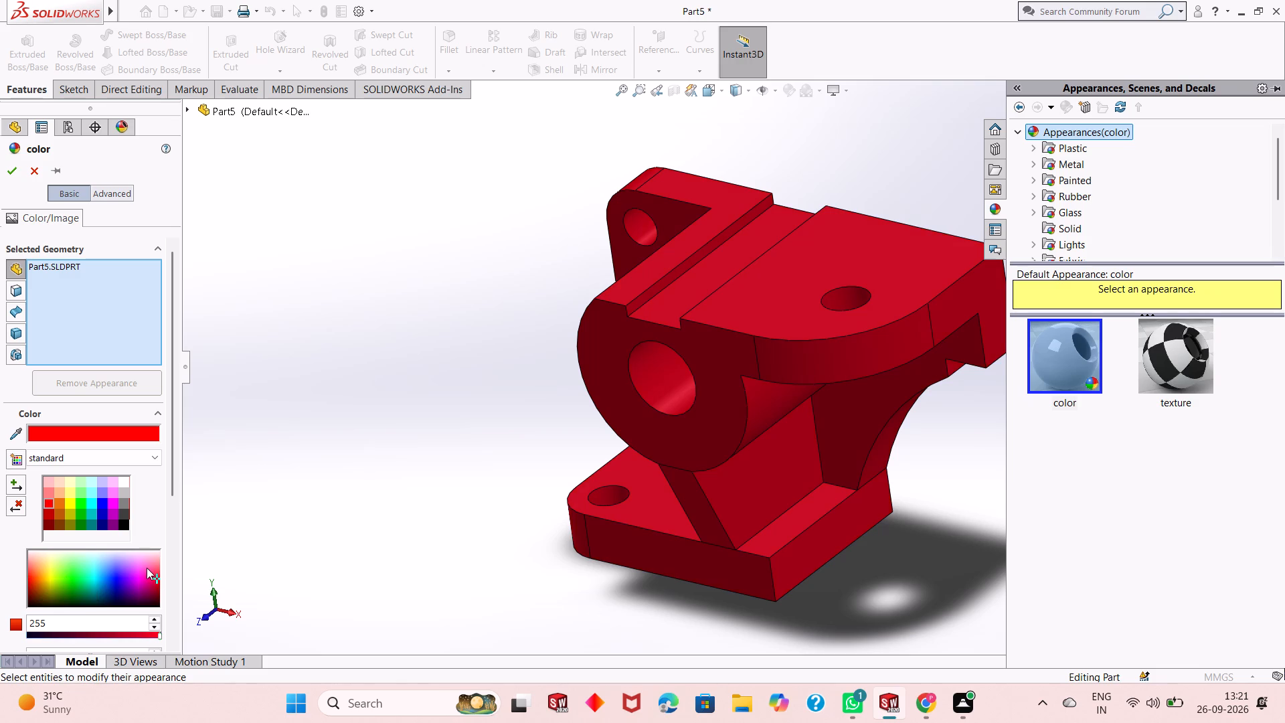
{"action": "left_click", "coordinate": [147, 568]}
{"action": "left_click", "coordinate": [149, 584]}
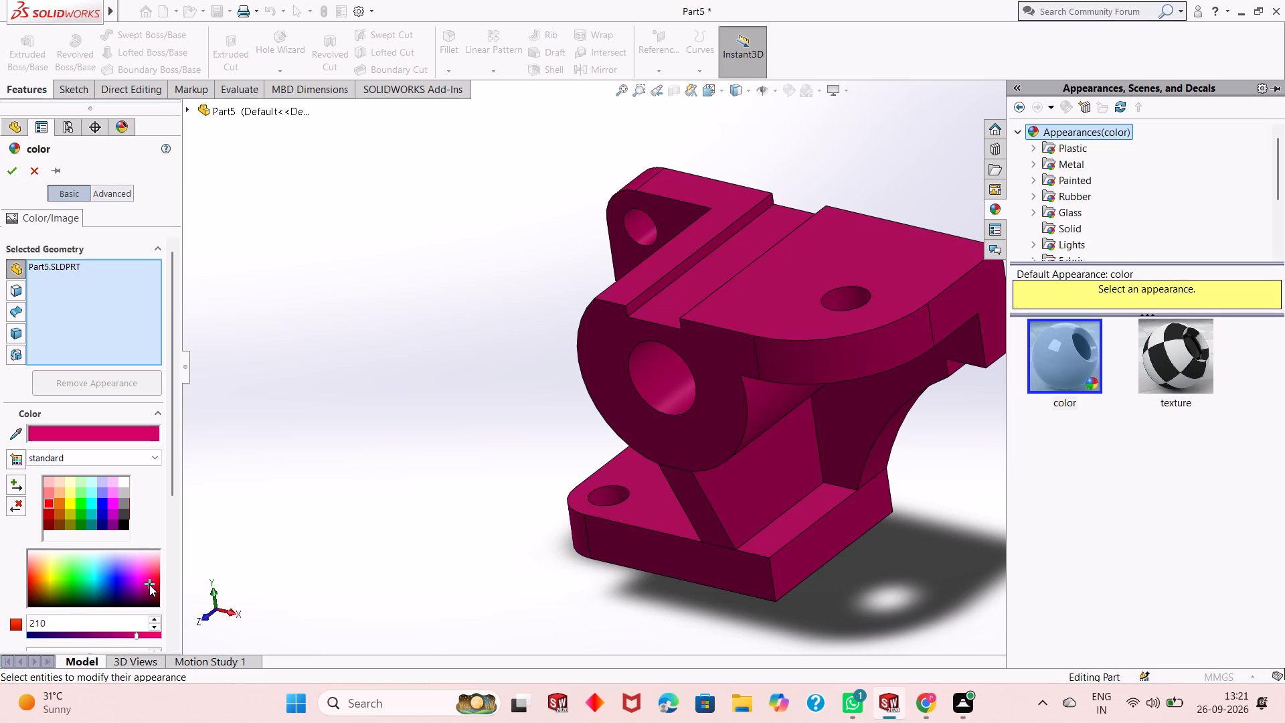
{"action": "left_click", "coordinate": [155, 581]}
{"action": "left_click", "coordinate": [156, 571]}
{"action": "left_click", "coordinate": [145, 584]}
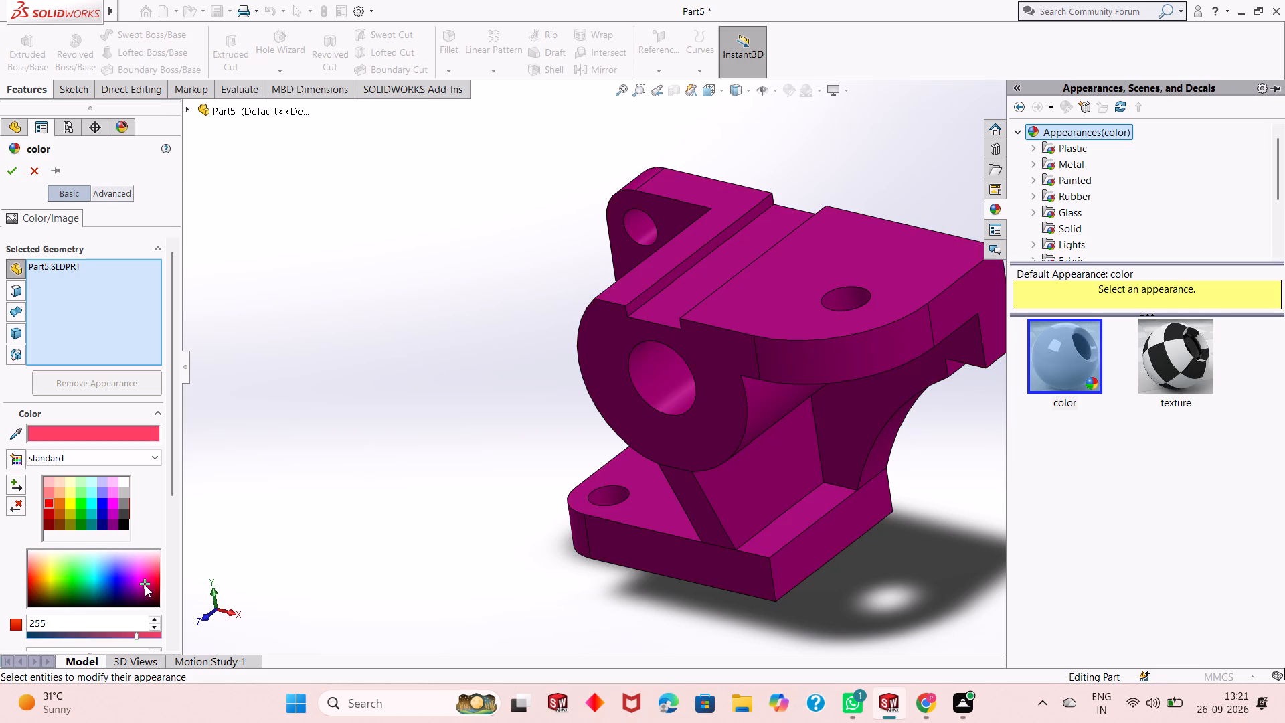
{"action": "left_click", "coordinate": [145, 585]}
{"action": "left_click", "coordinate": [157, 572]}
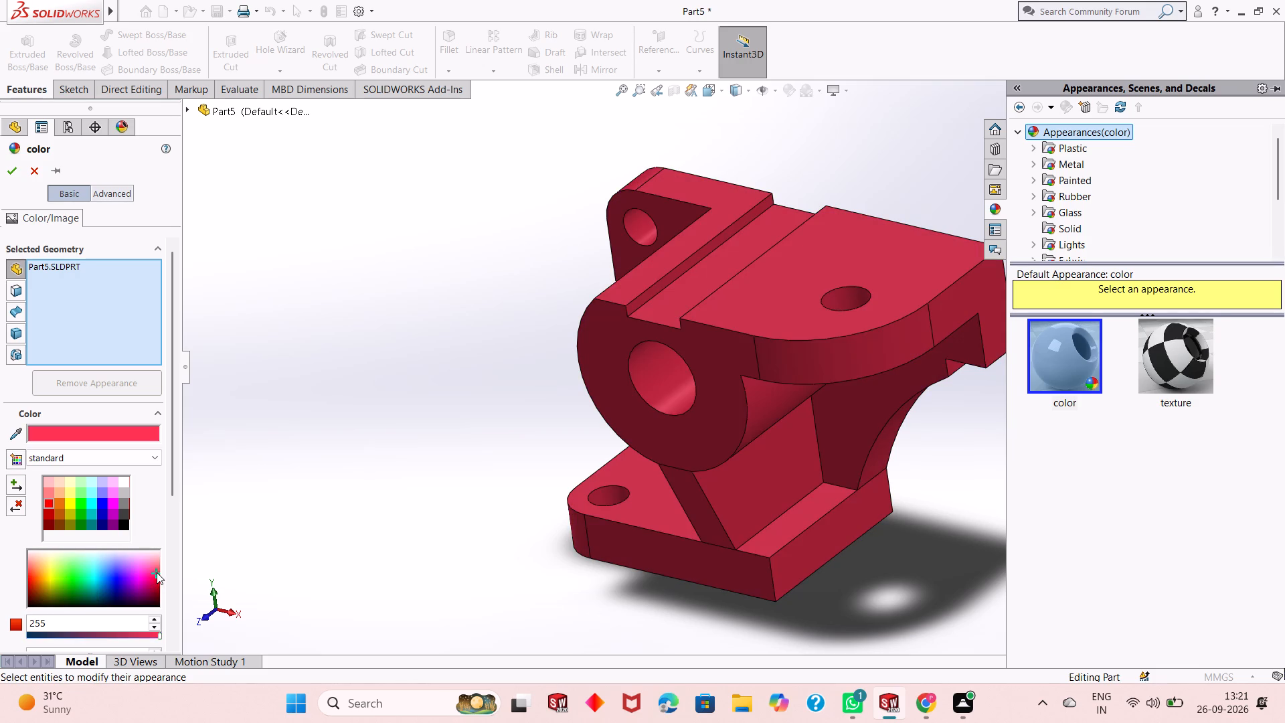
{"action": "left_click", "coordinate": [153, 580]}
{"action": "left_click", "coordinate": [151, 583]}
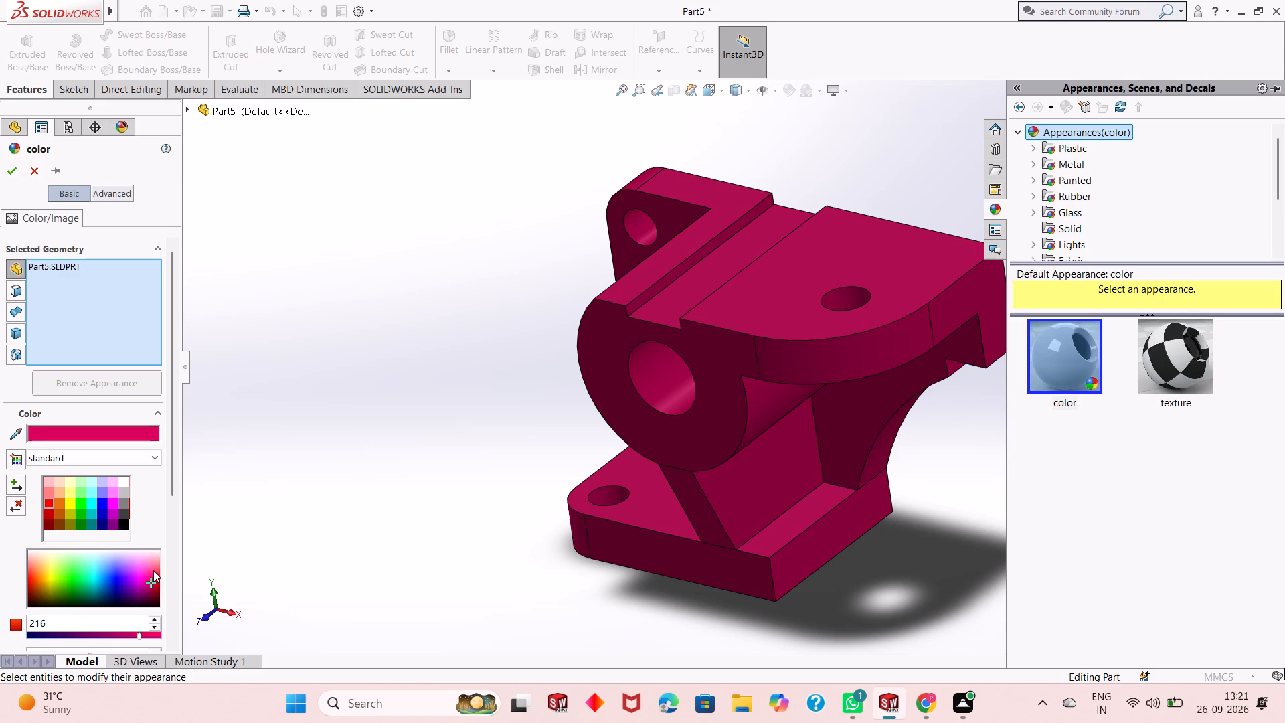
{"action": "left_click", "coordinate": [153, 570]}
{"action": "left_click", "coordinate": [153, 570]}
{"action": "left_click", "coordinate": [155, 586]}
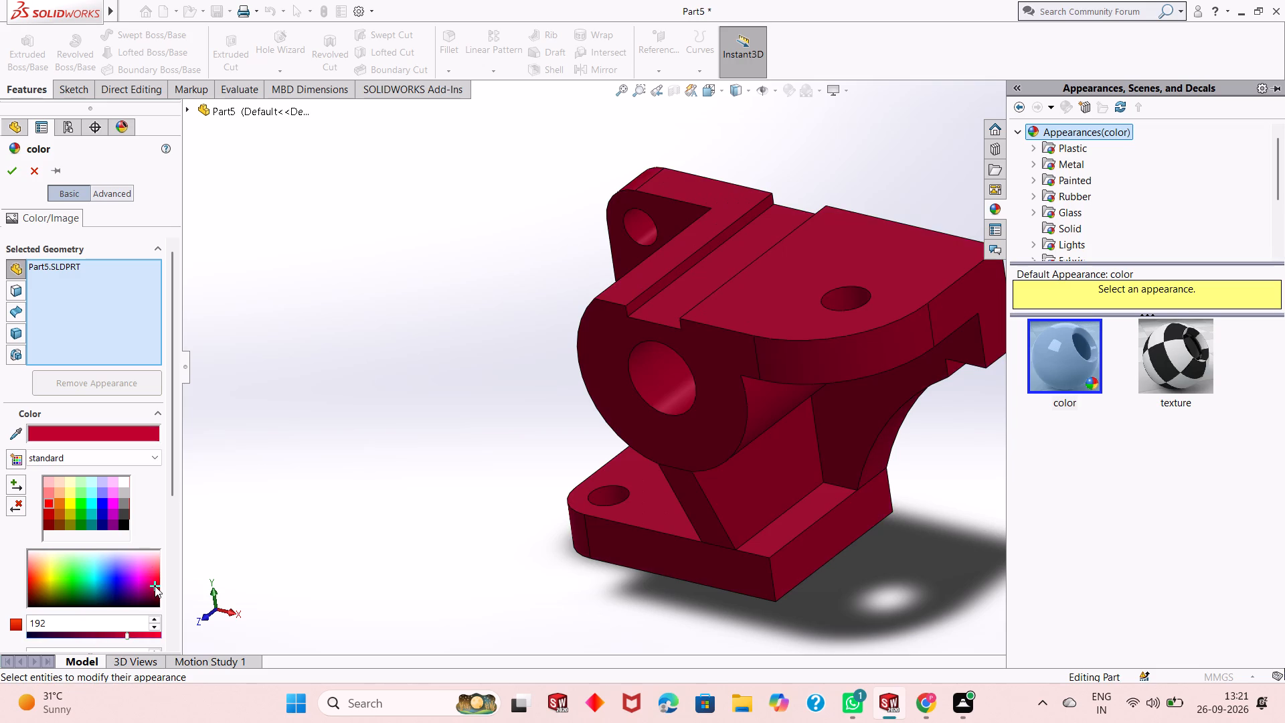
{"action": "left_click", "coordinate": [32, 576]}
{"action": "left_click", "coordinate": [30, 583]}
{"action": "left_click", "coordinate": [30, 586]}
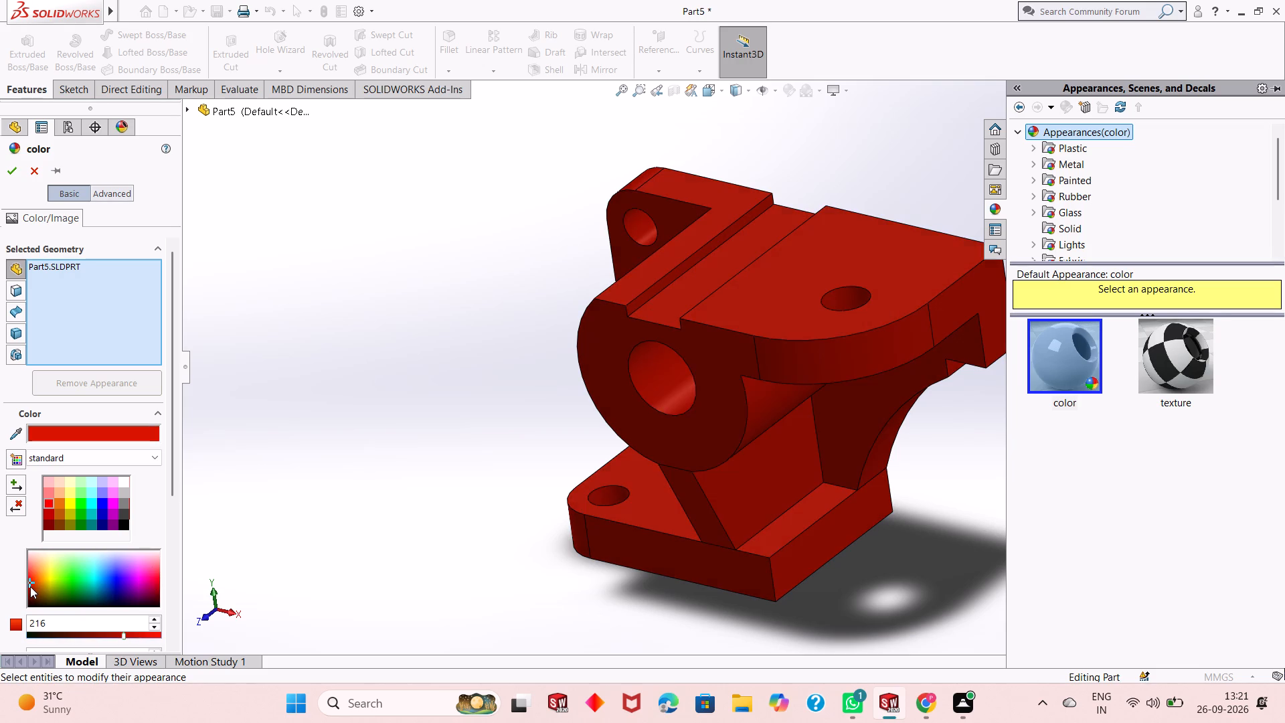
Colour the whole part crimson red from the spectrum, raise its red component to 247, and apply the appearance.
{"action": "left_click", "coordinate": [156, 588]}
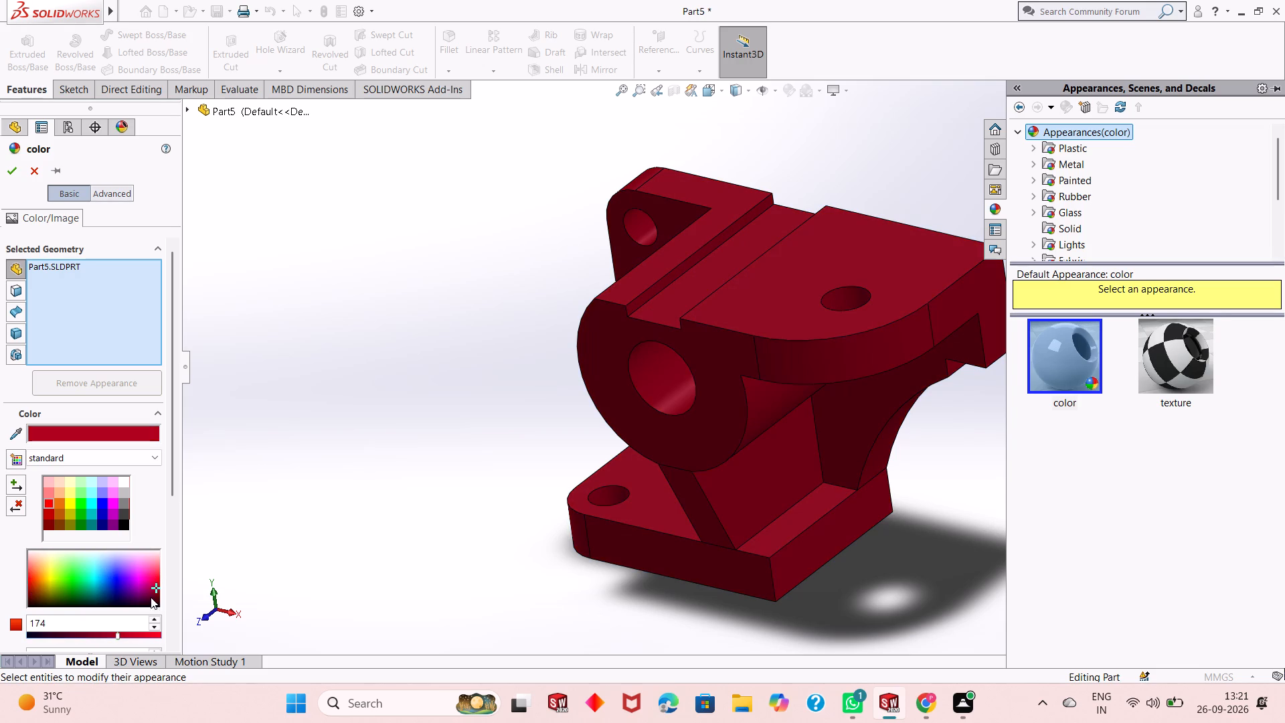
{"action": "left_click", "coordinate": [149, 636]}
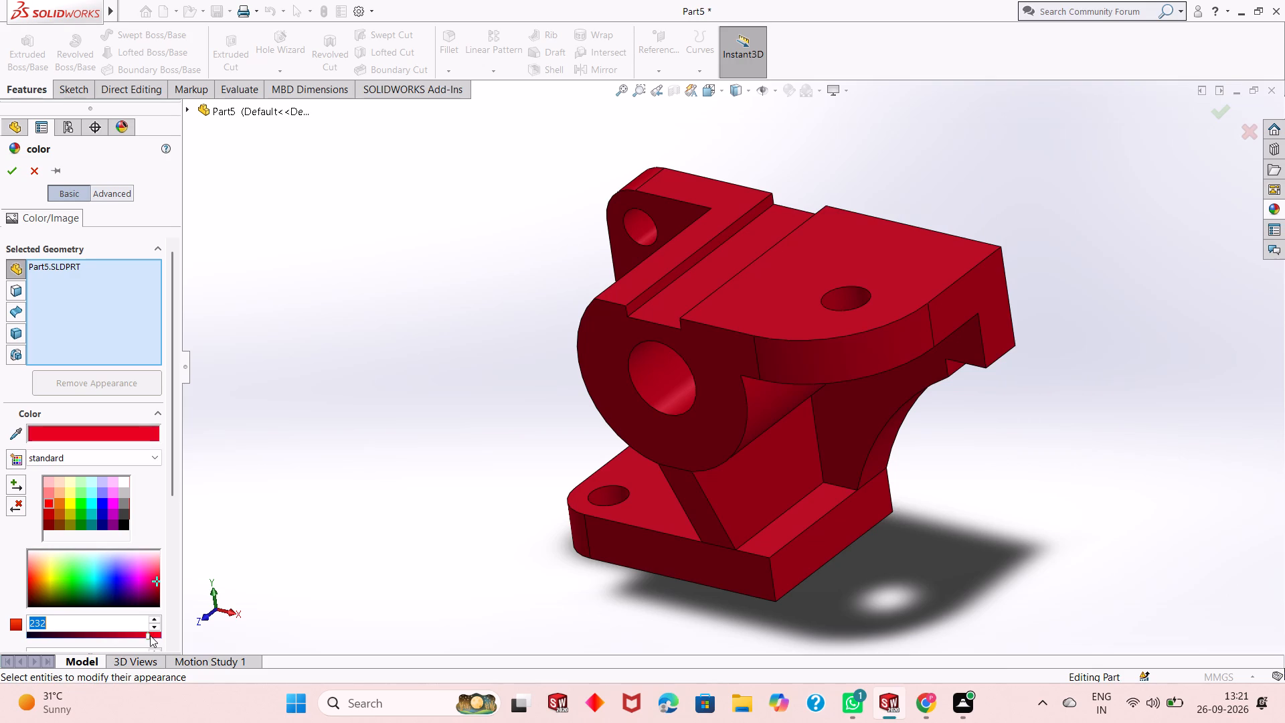
{"action": "left_click", "coordinate": [156, 635]}
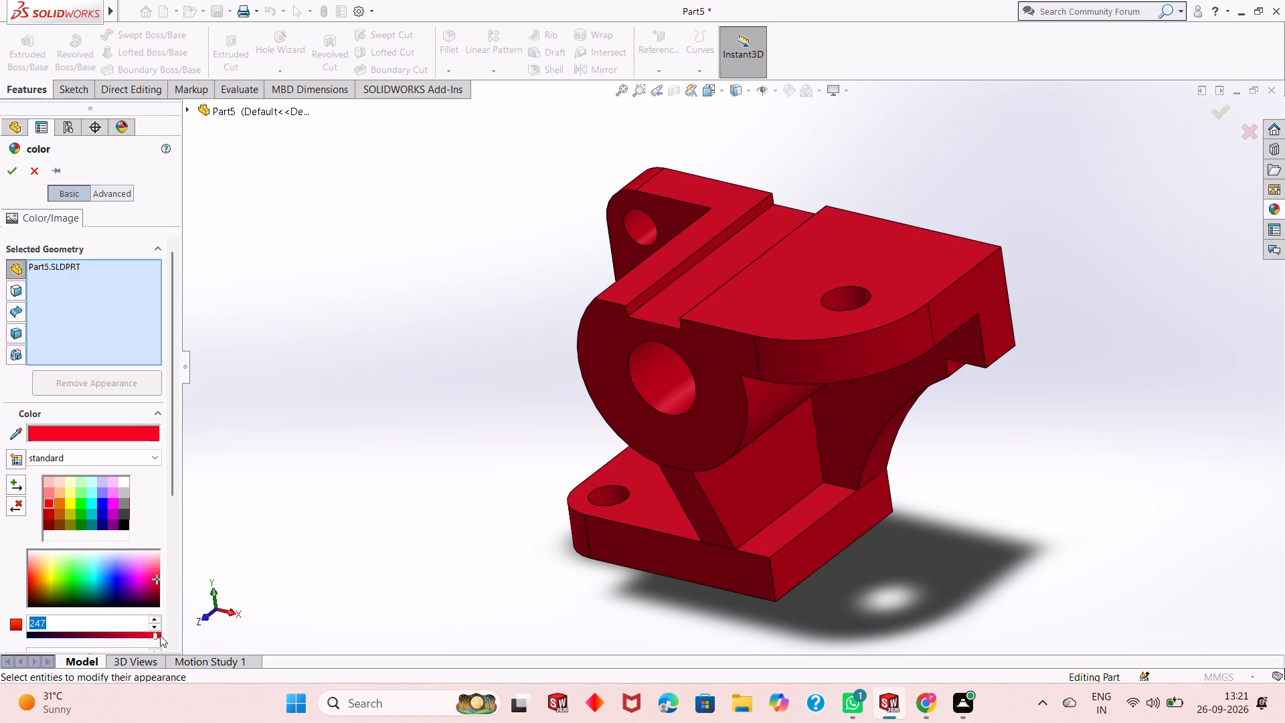
{"action": "left_click", "coordinate": [165, 635]}
{"action": "left_click", "coordinate": [11, 171]}
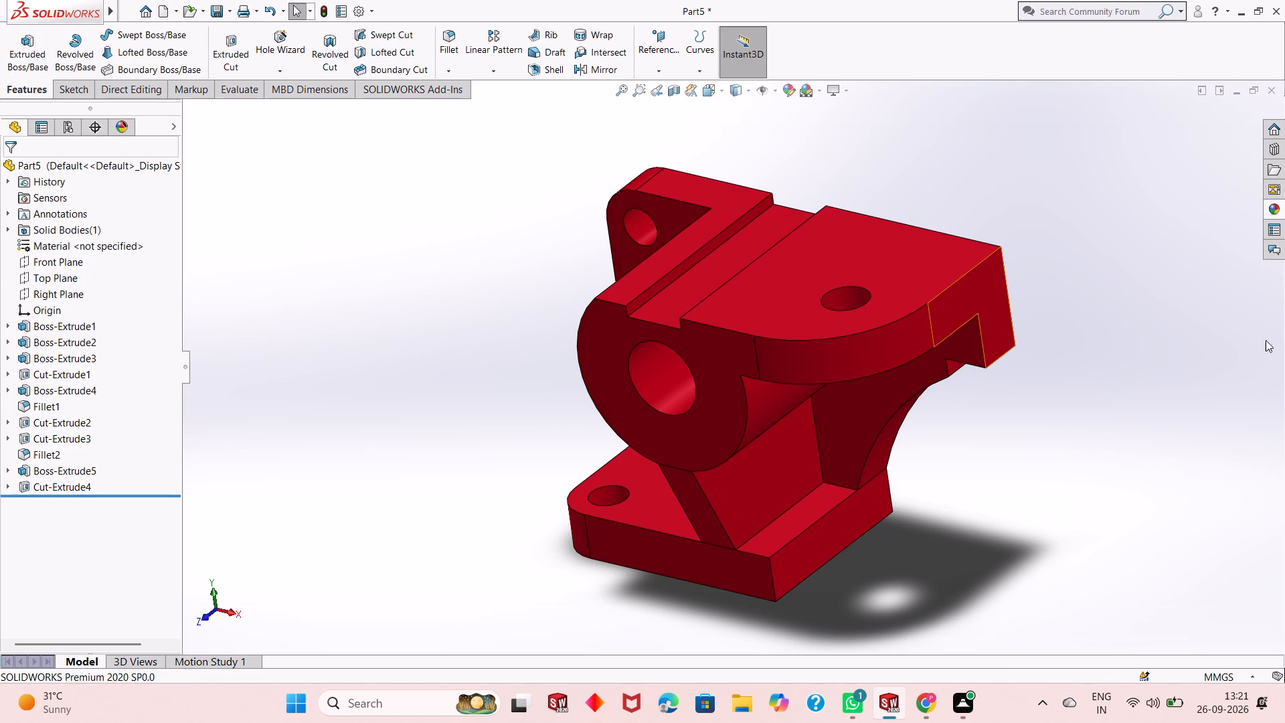
Apply the polished aluminum metal appearance to only the inner face of the boss's bore.
{"action": "left_click", "coordinate": [1274, 204]}
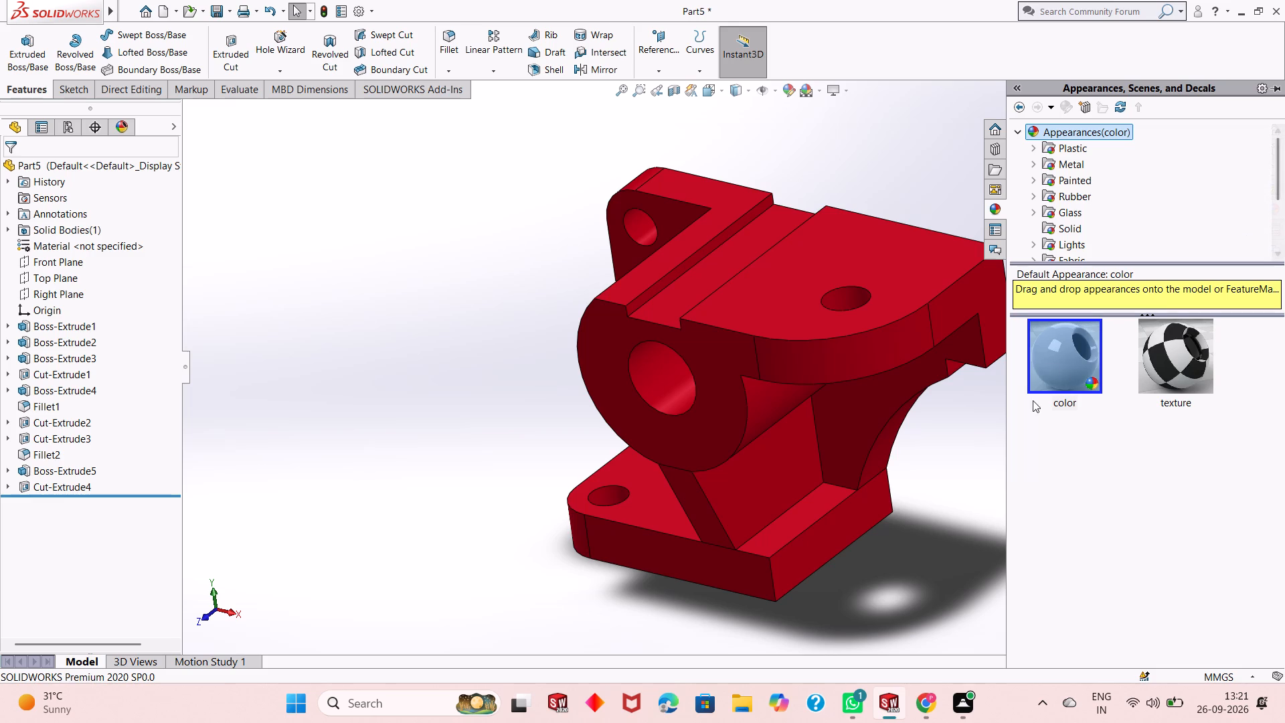
{"action": "left_click", "coordinate": [1062, 165]}
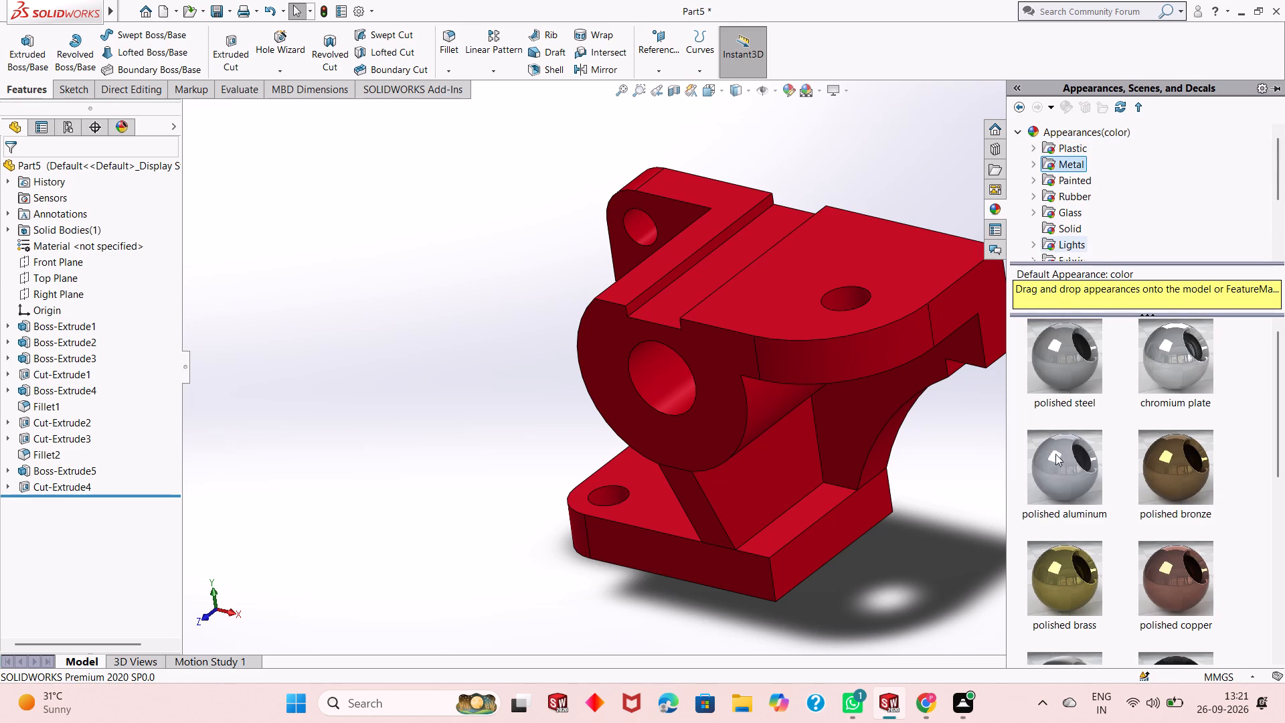
{"action": "left_click_drag", "start_coordinate": [1059, 465], "coordinate": [667, 373]}
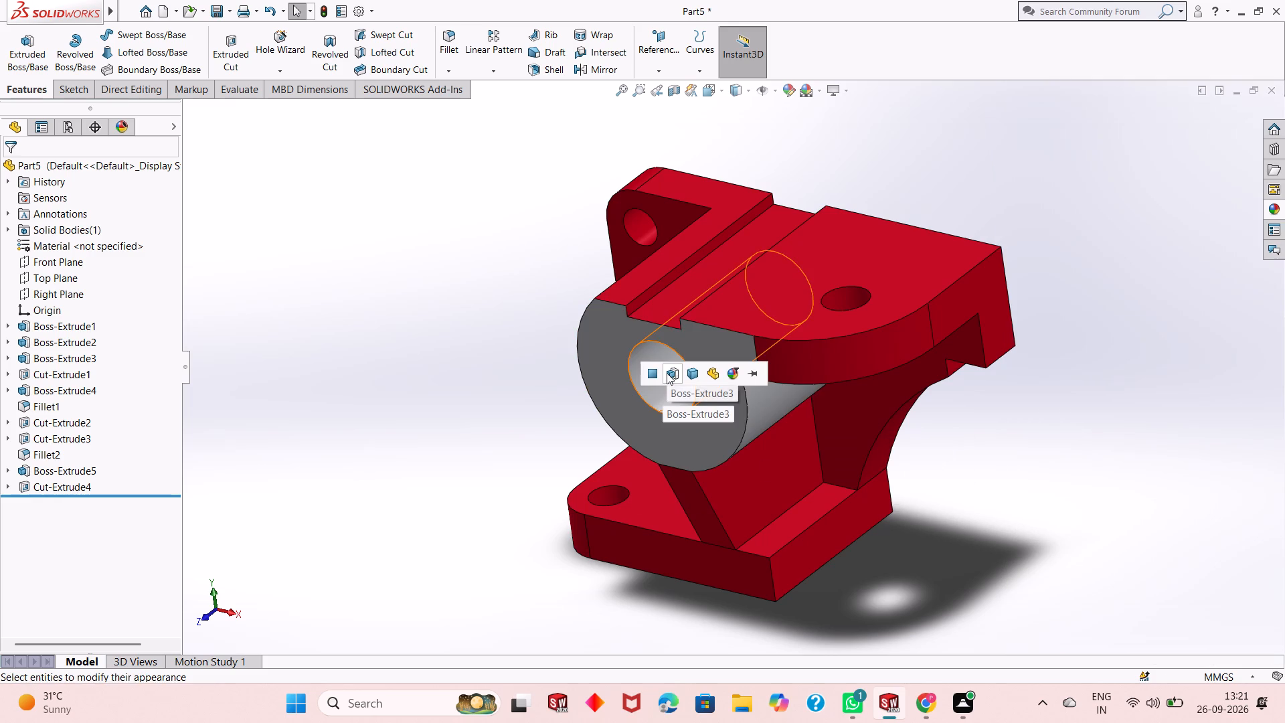
{"action": "left_click", "coordinate": [652, 378]}
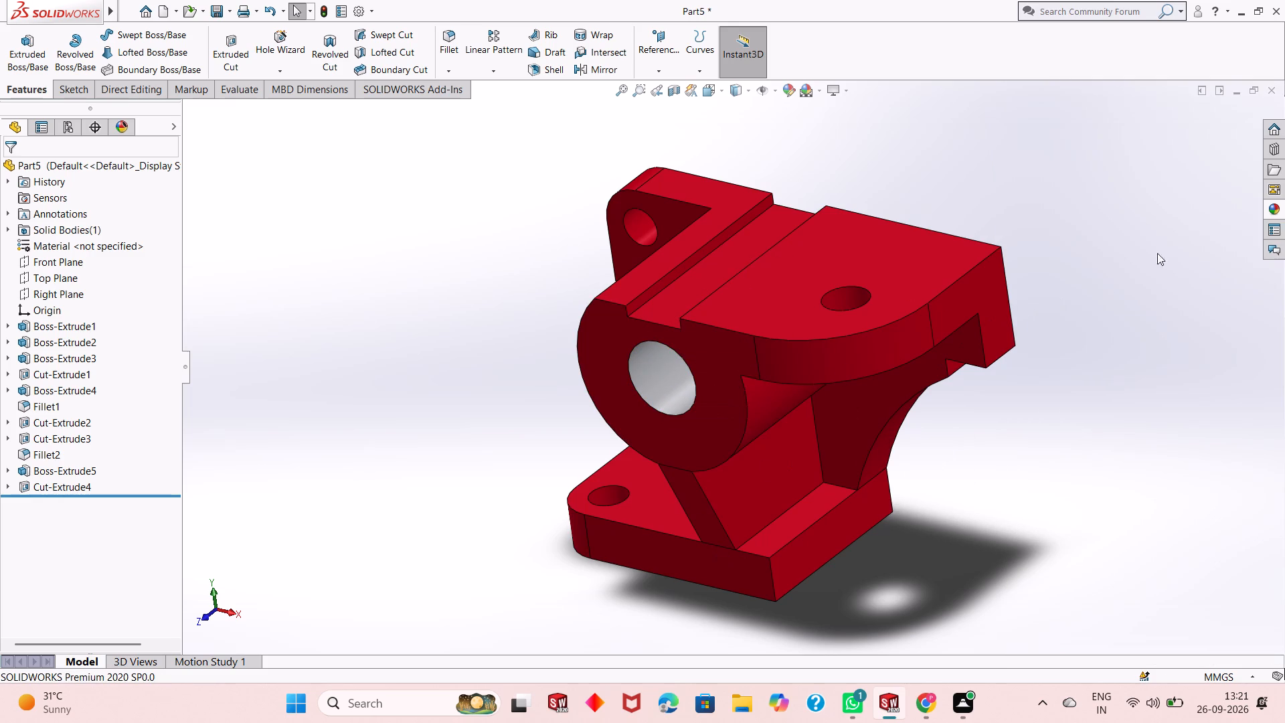
Apply polished aluminum to only the inner face of the hole in the rounded top plate.
{"action": "left_click", "coordinate": [1284, 209]}
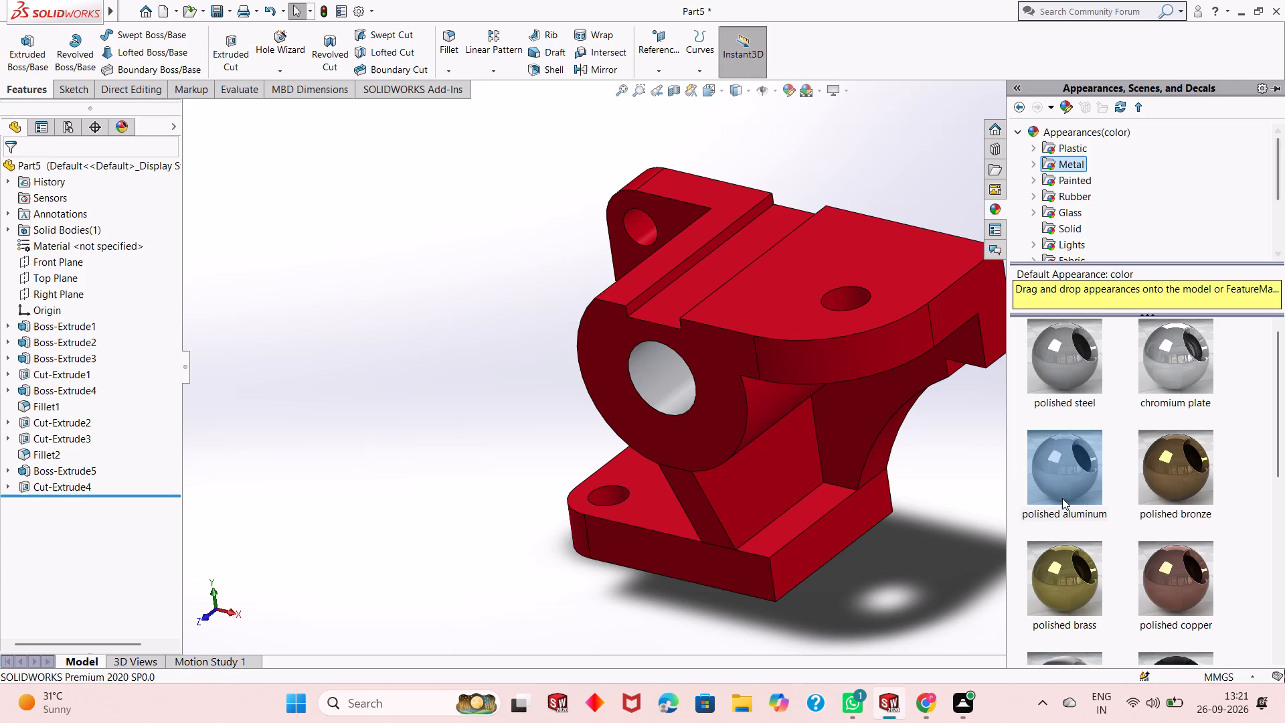
{"action": "left_click_drag", "start_coordinate": [1067, 464], "coordinate": [853, 295]}
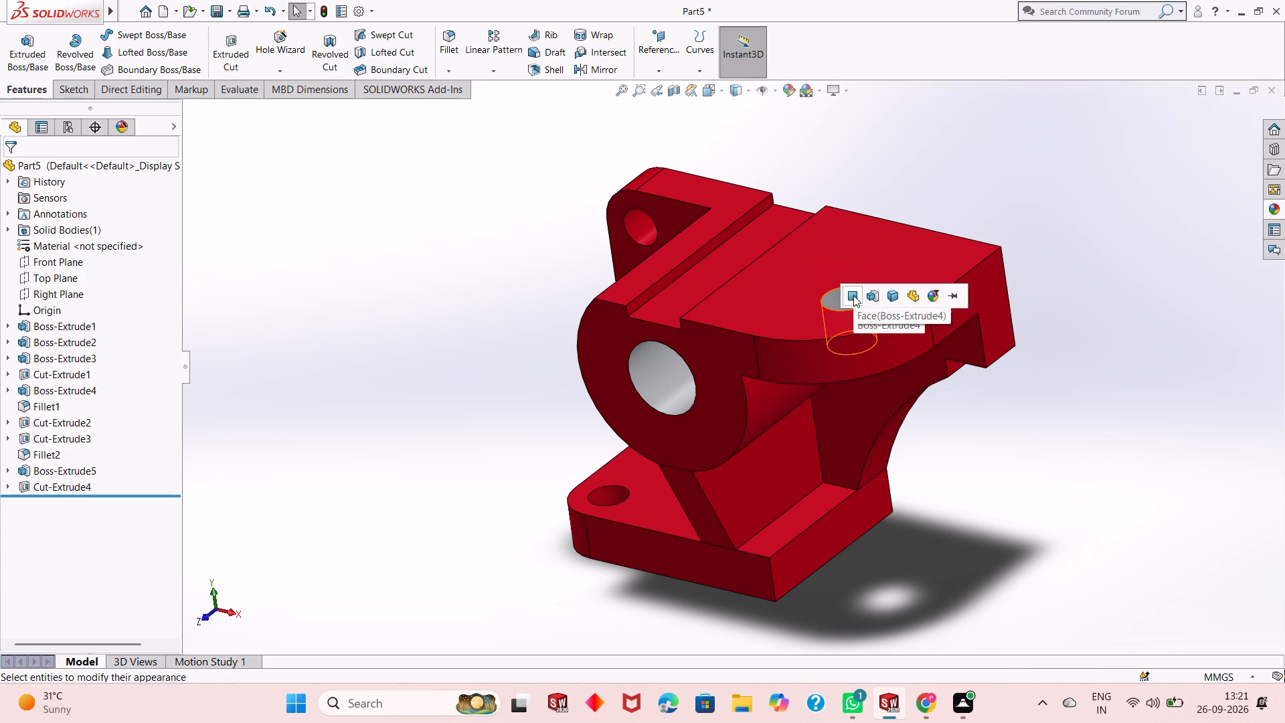
{"action": "left_click", "coordinate": [853, 295]}
Apply polished aluminum to only the inner face of the hole in the upright arm's rounded upper corner.
{"action": "left_click", "coordinate": [1277, 210]}
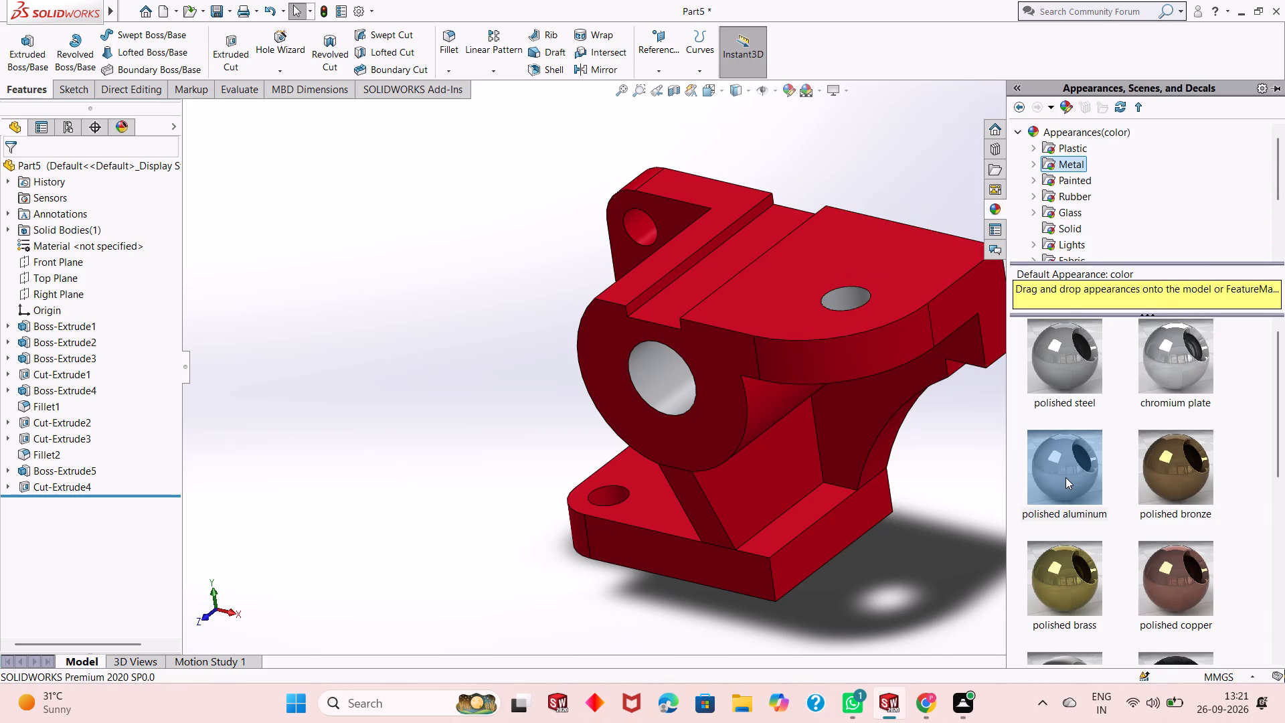
{"action": "left_click_drag", "start_coordinate": [1065, 478], "coordinate": [863, 384]}
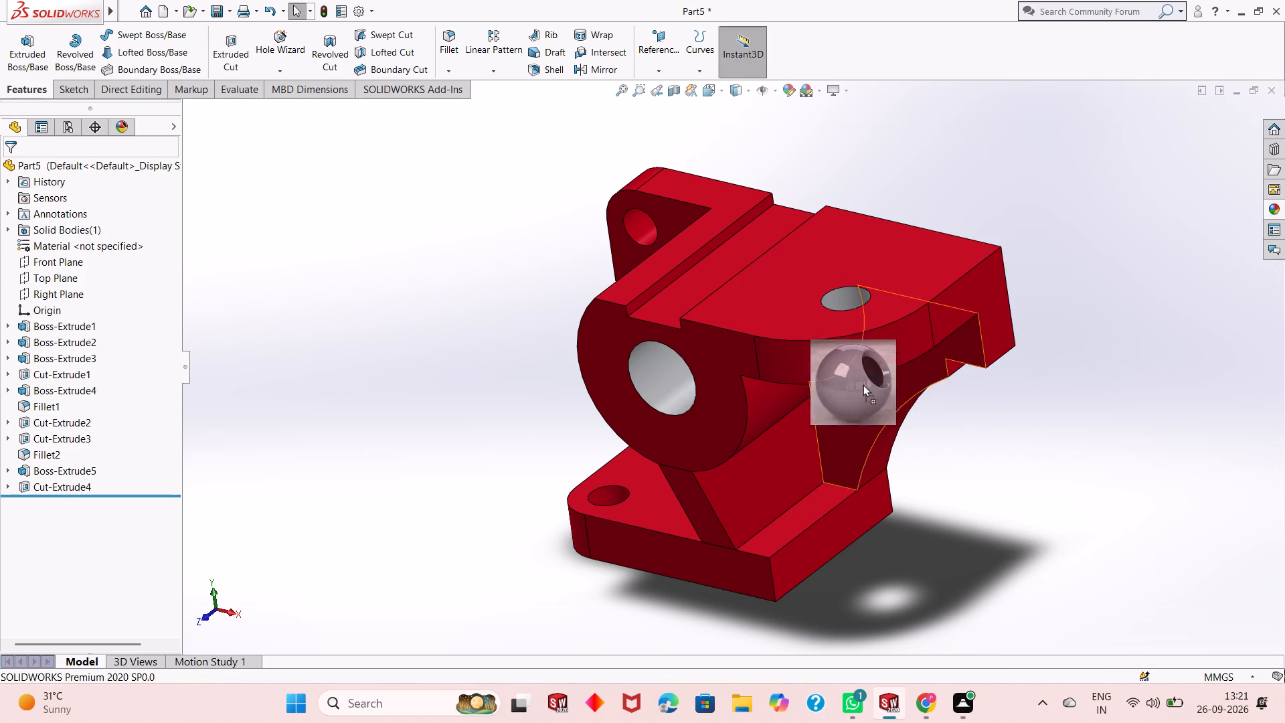
{"action": "left_click_drag", "start_coordinate": [863, 384], "coordinate": [638, 241]}
{"action": "left_click", "coordinate": [638, 241]}
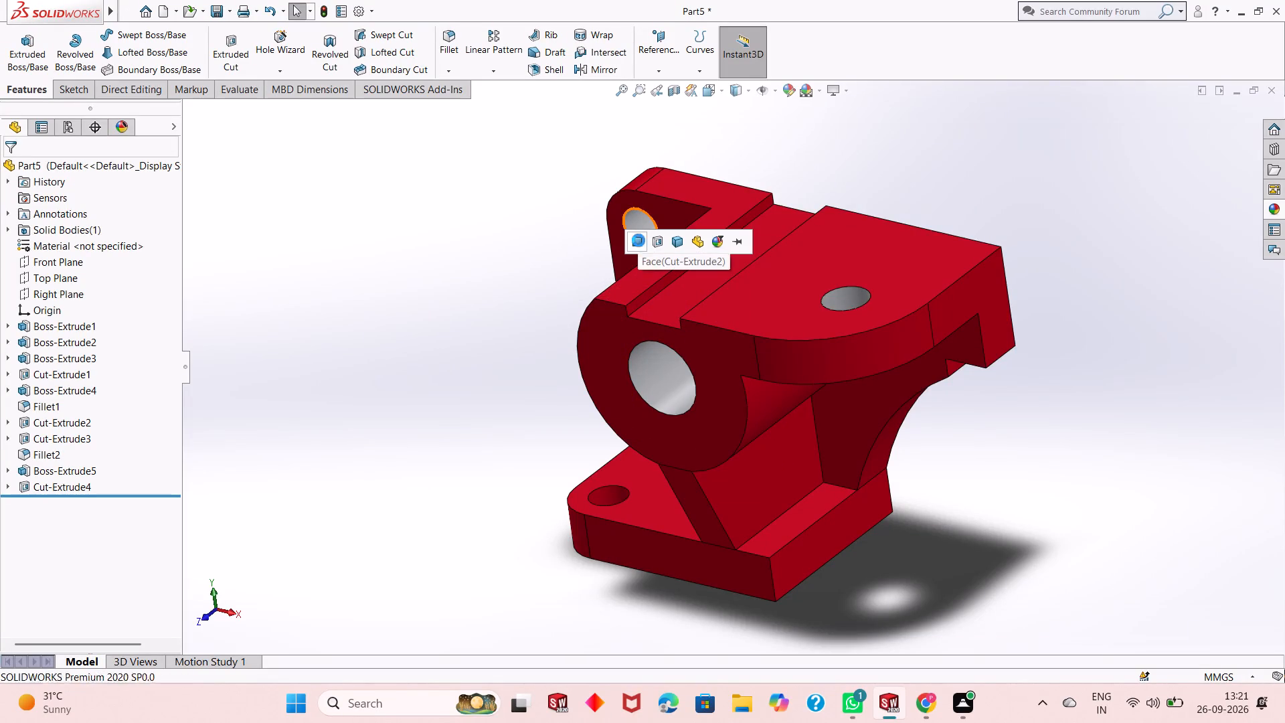
Apply polished aluminum to only the inner face of the hole in the base.
{"action": "left_click", "coordinate": [1275, 208]}
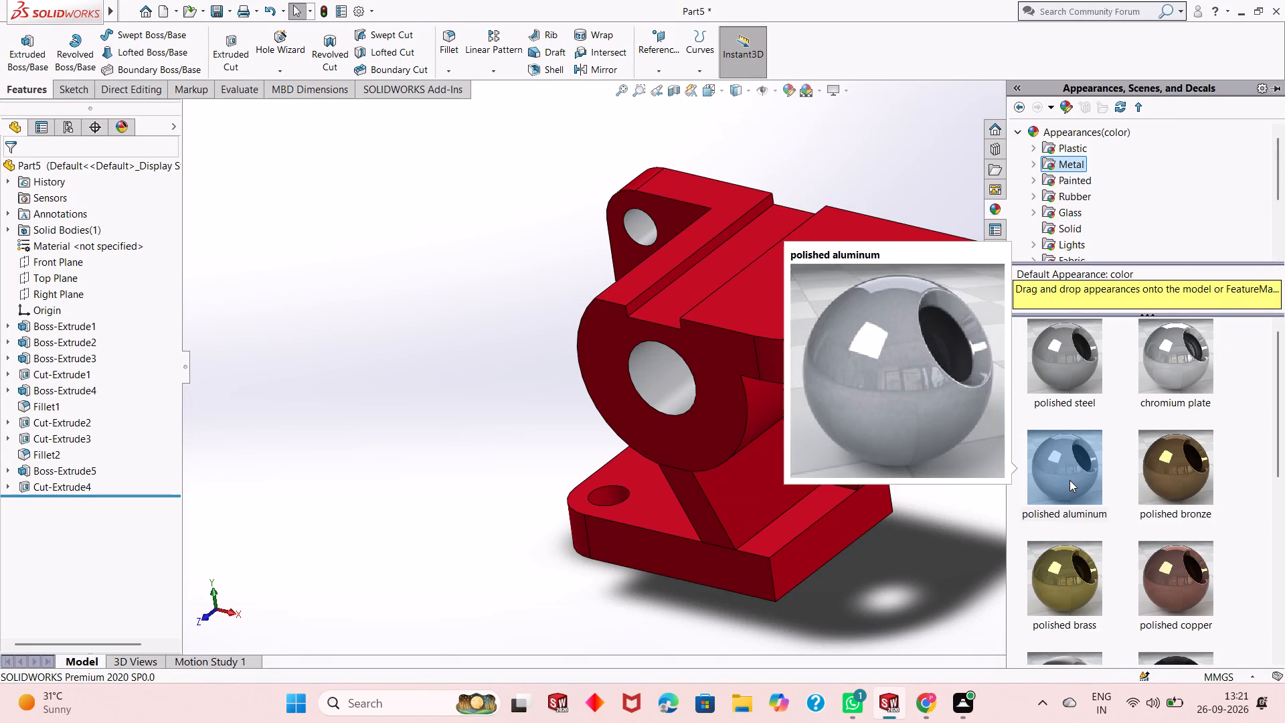
{"action": "left_click_drag", "start_coordinate": [1081, 475], "coordinate": [720, 461]}
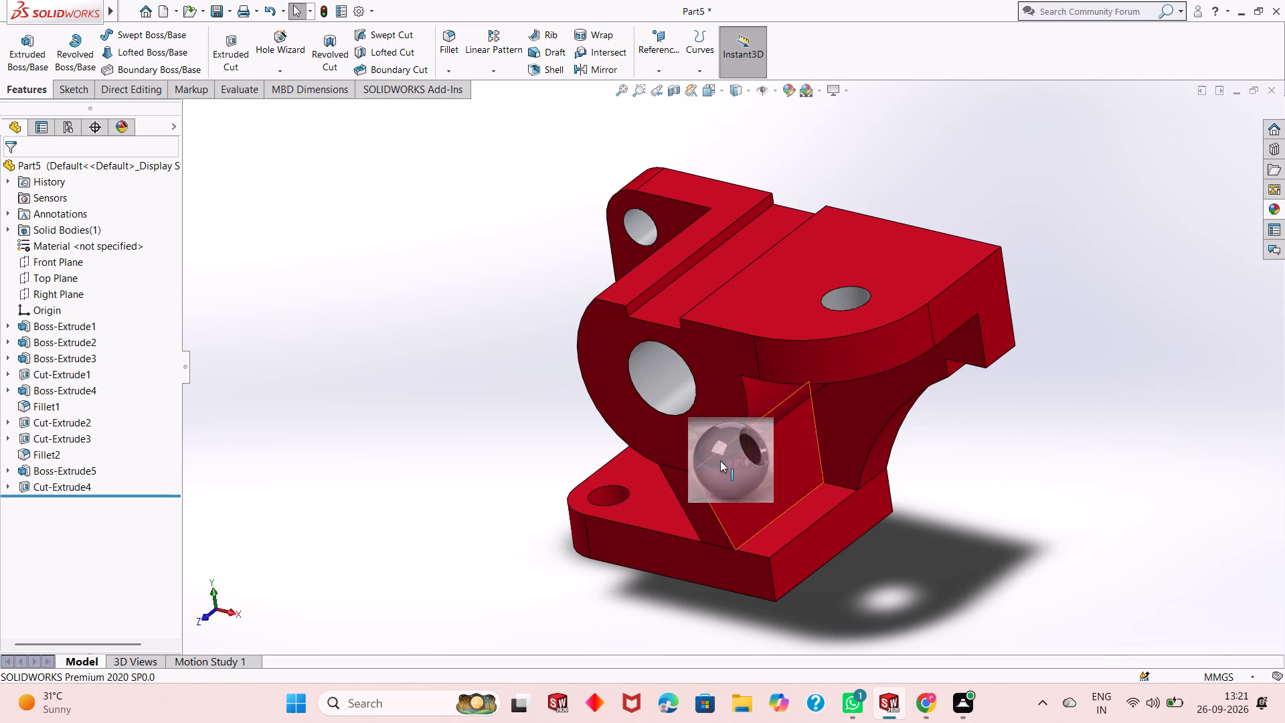
{"action": "left_click_drag", "start_coordinate": [720, 461], "coordinate": [615, 499]}
{"action": "left_click", "coordinate": [615, 499]}
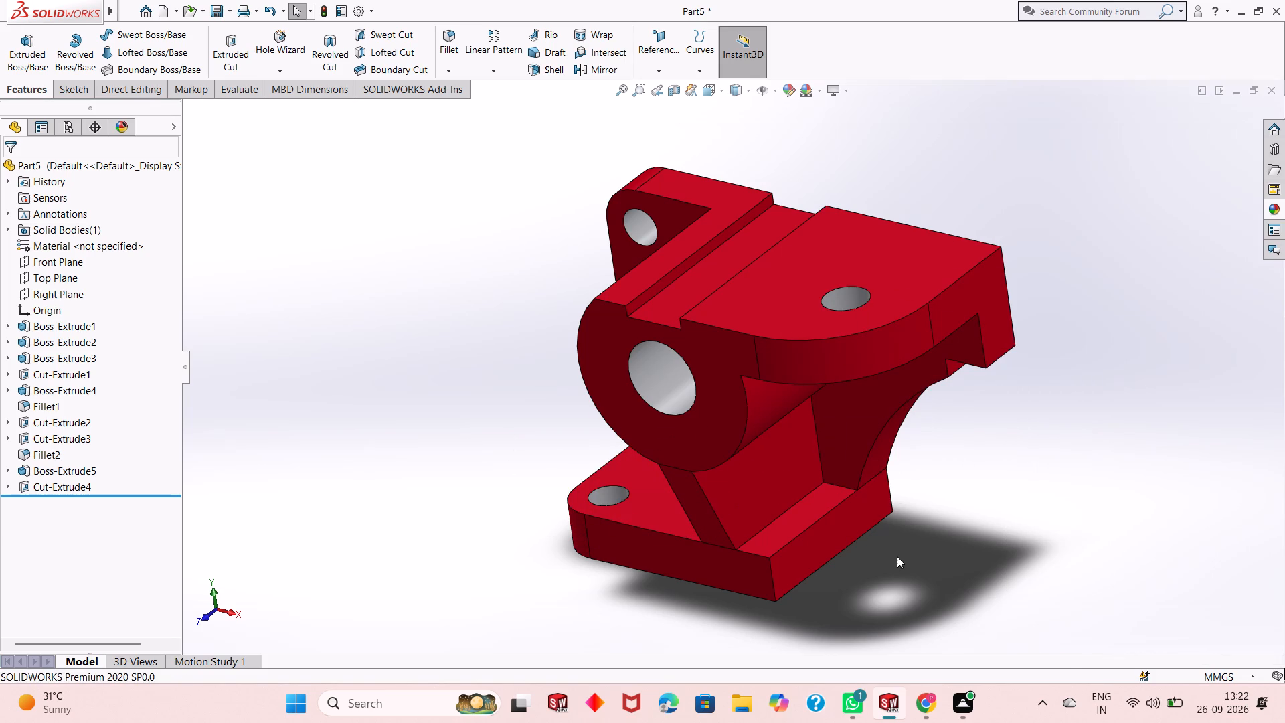
Examine the finished bracket's red body and polished aluminum hole faces from several angles and distances.
{"action": "middle_click_drag", "start_coordinate": [897, 557], "coordinate": [916, 461]}
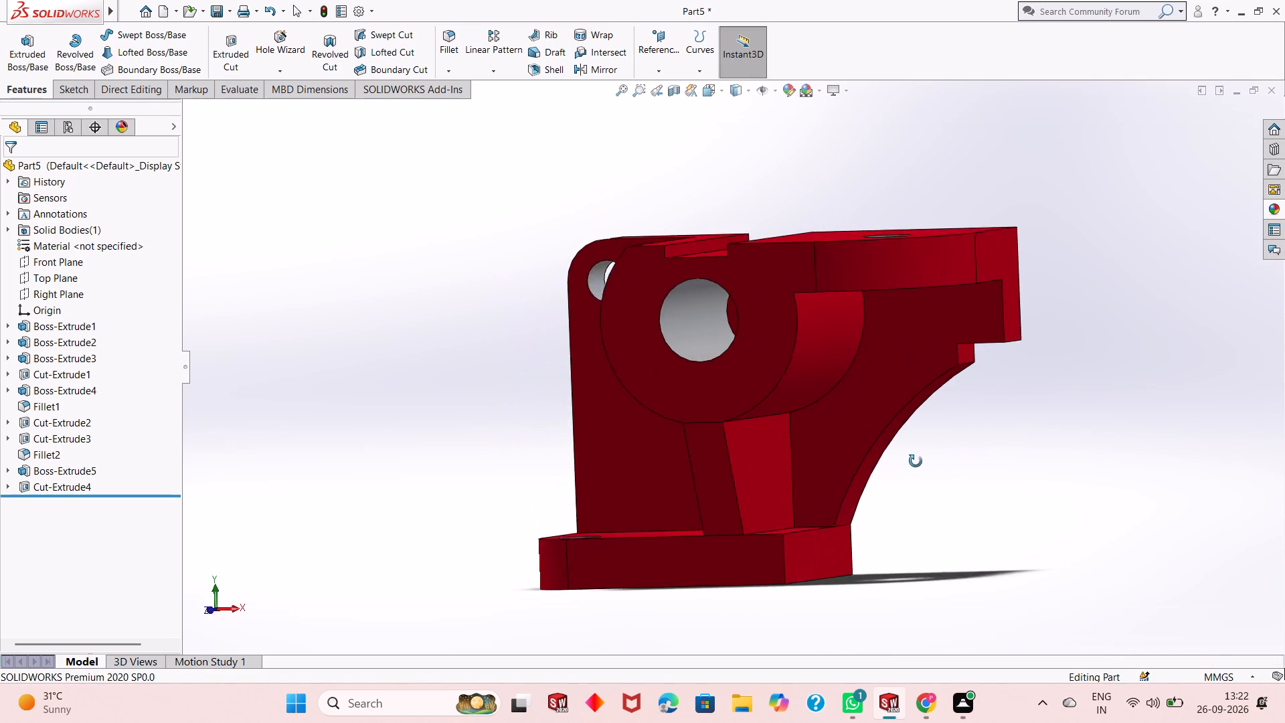
{"action": "middle_click_drag", "start_coordinate": [916, 461], "coordinate": [910, 575]}
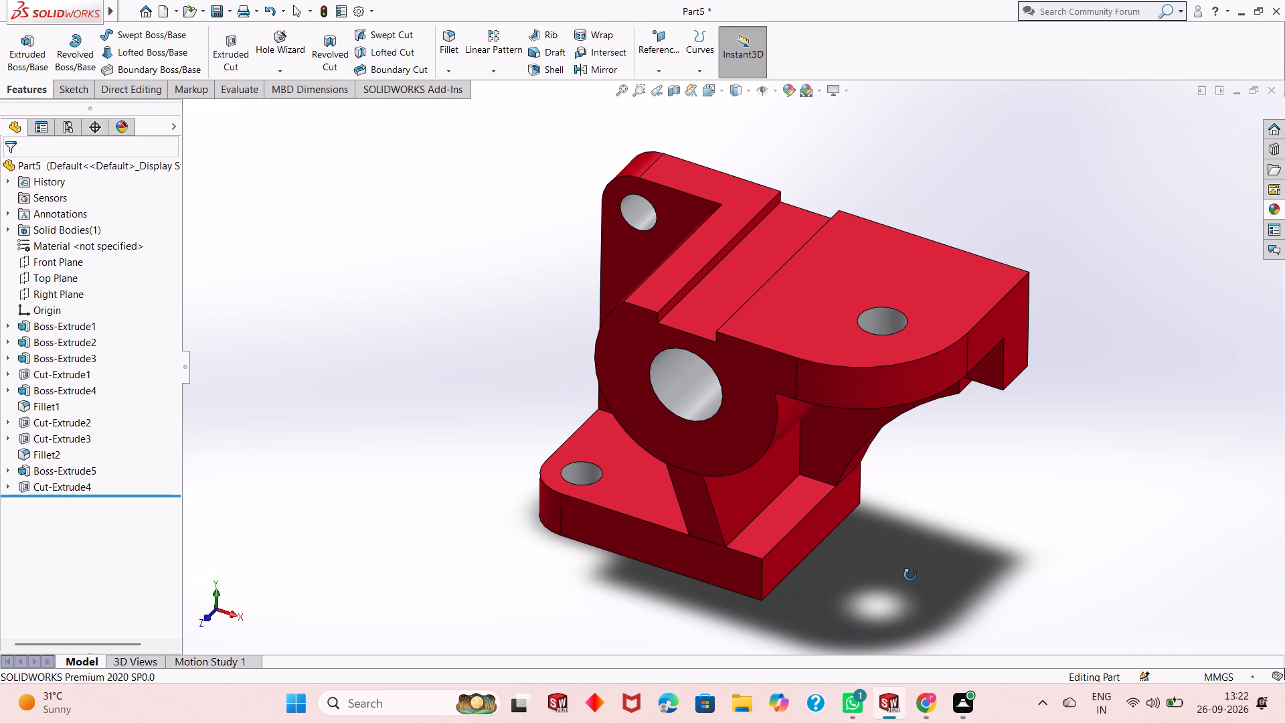
{"action": "middle_click_drag", "start_coordinate": [910, 575], "coordinate": [908, 489]}
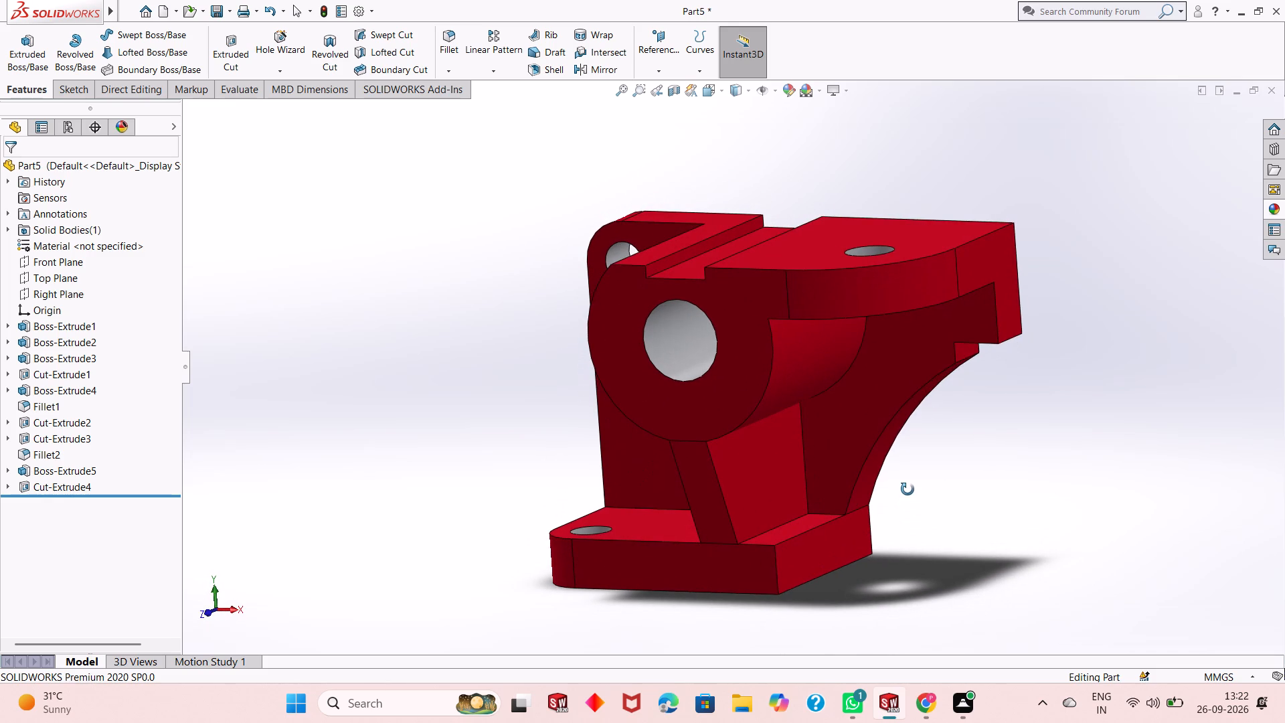
{"action": "middle_click_drag", "start_coordinate": [908, 489], "coordinate": [892, 489]}
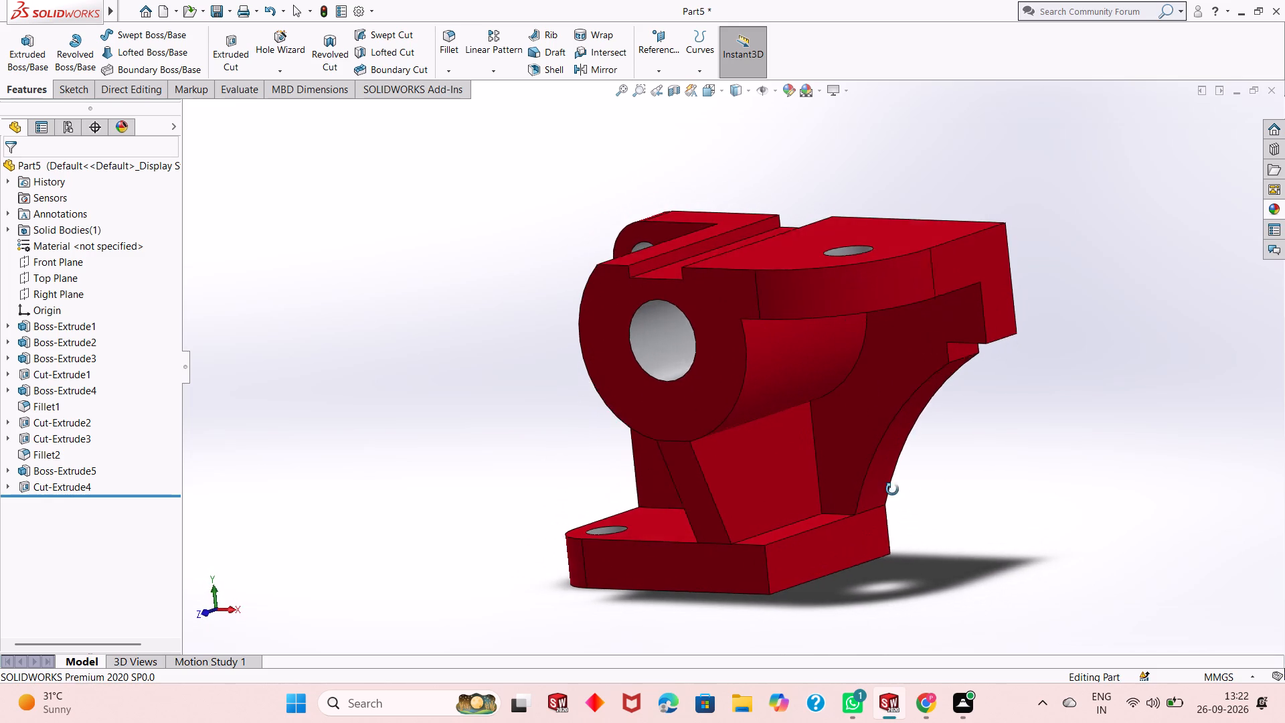
{"action": "middle_click_drag", "start_coordinate": [892, 489], "coordinate": [887, 557]}
{"action": "scroll", "coordinate": [810, 454], "scroll_direction": "up", "scroll_amount": 2}
{"action": "scroll", "coordinate": [808, 294], "scroll_direction": "down", "scroll_amount": 1}
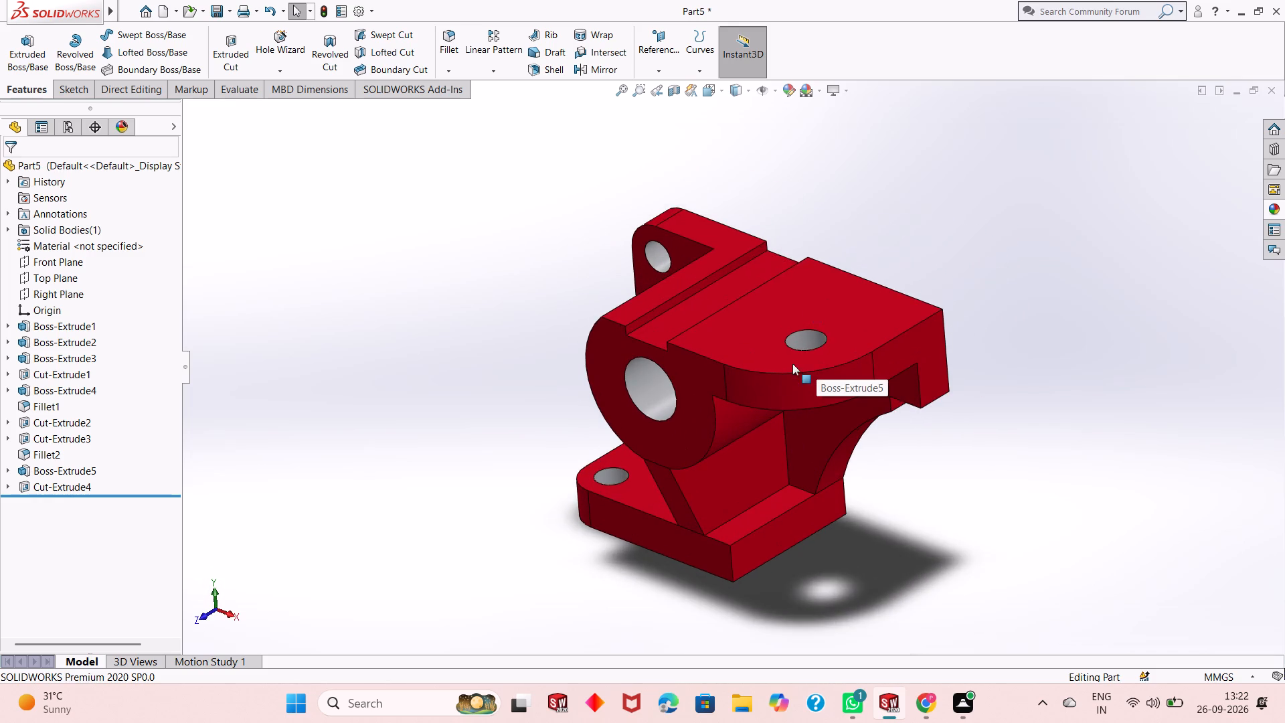
{"action": "scroll", "coordinate": [780, 447], "scroll_direction": "up", "scroll_amount": 1}
{"action": "scroll", "coordinate": [805, 335], "scroll_direction": "down", "scroll_amount": 2}
{"action": "scroll", "coordinate": [778, 492], "scroll_direction": "up", "scroll_amount": 2}
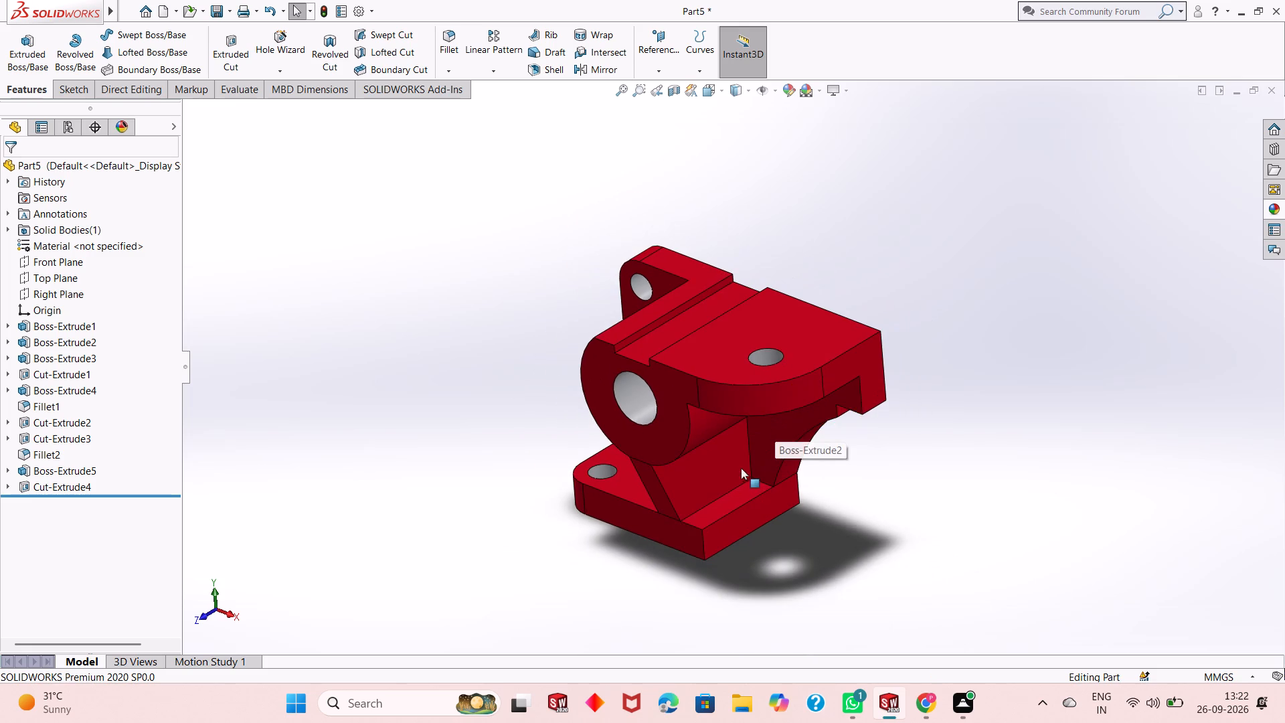
{"action": "scroll", "coordinate": [741, 468], "scroll_direction": "down", "scroll_amount": 2}
{"action": "scroll", "coordinate": [667, 234], "scroll_direction": "up", "scroll_amount": 1}
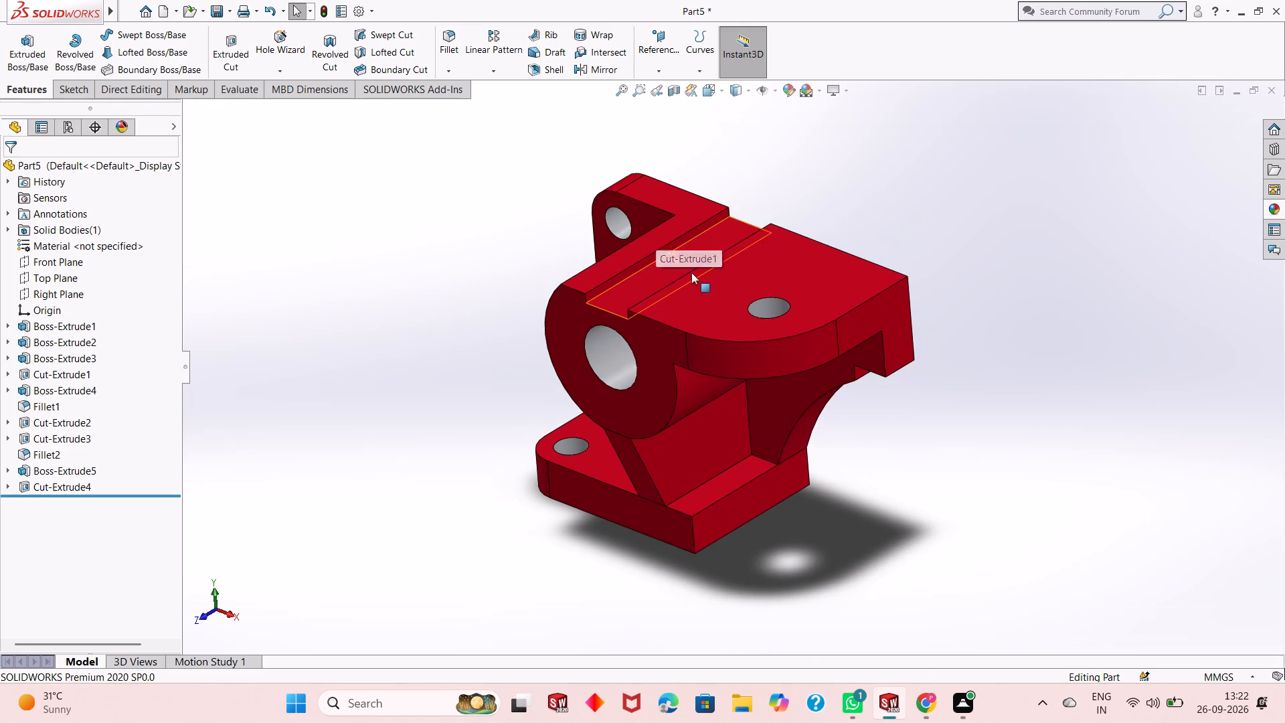
{"action": "scroll", "coordinate": [695, 285], "scroll_direction": "down", "scroll_amount": 1}
{"action": "middle_click_drag", "start_coordinate": [749, 487], "coordinate": [831, 402]}
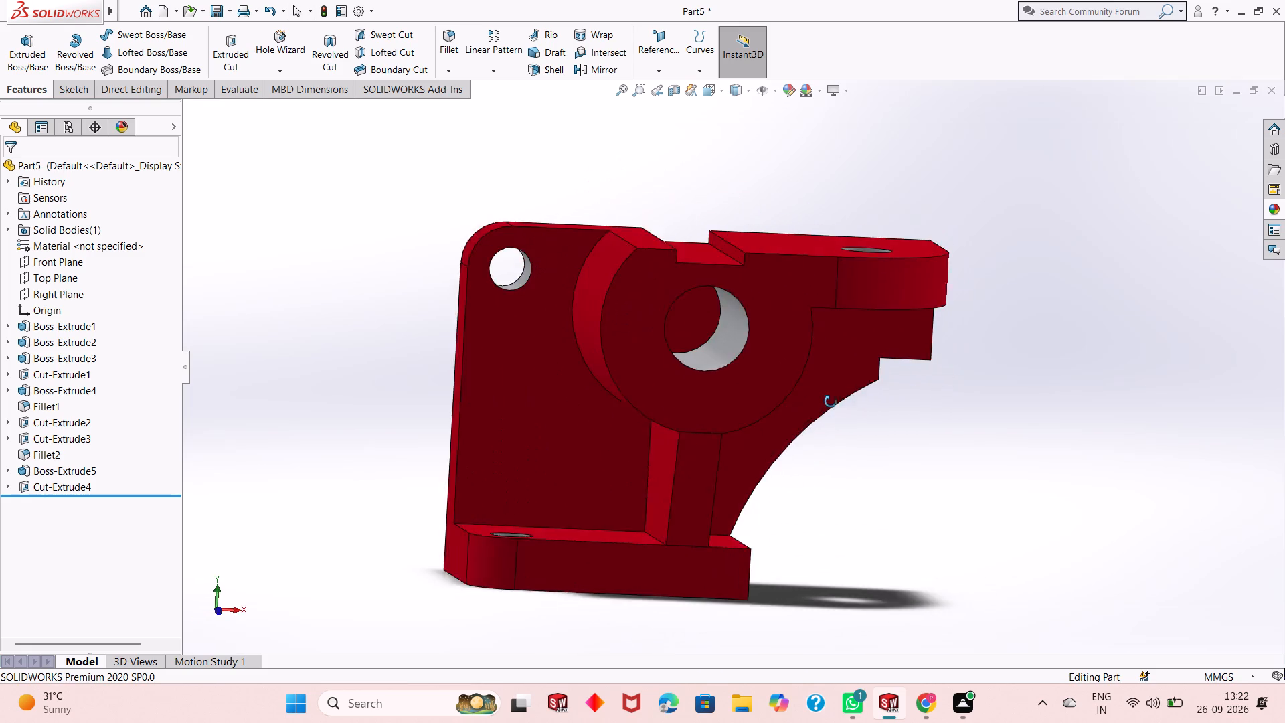
{"action": "middle_click_drag", "start_coordinate": [831, 402], "coordinate": [762, 495]}
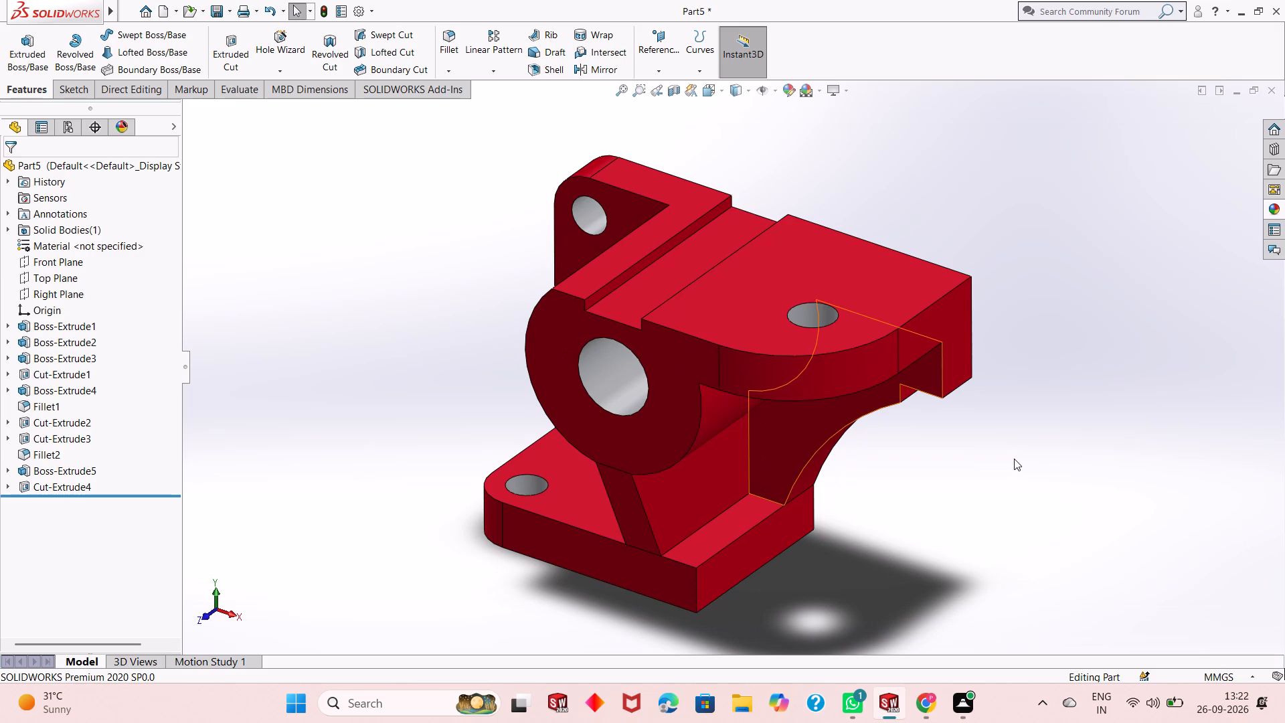
Save the part in the Downloads folder as a SOLIDWORKS Part named "Mounting support bracket".
{"action": "key", "text": "ctrl+s"}
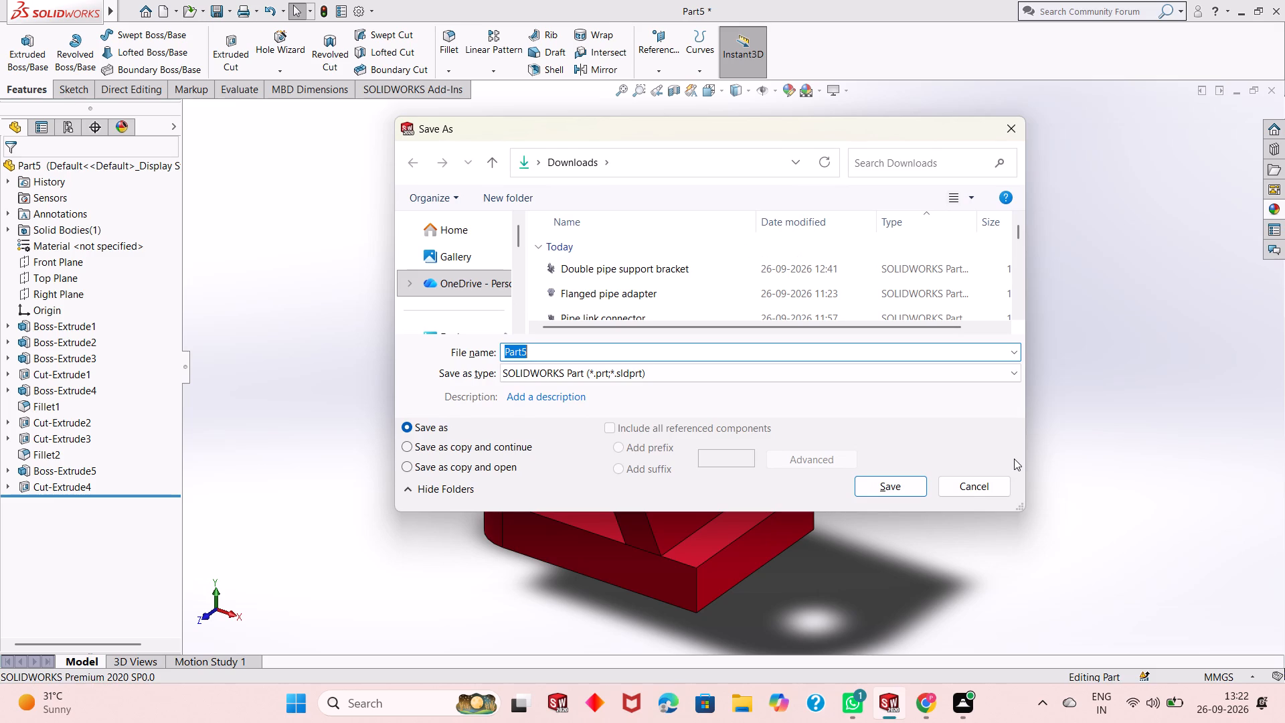
{"action": "type", "text": "Mounting"}
{"action": "key", "text": "space"}
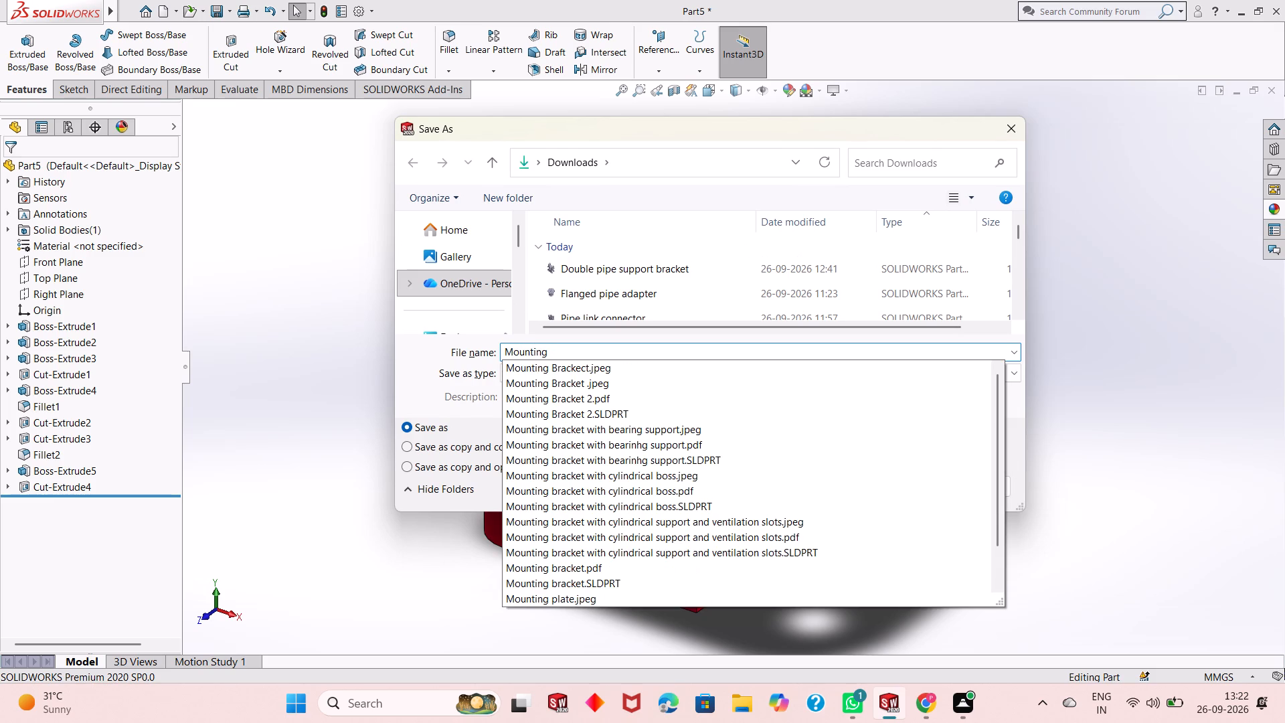
{"action": "type", "text": "si"}
{"action": "key", "text": "BackSpace"}
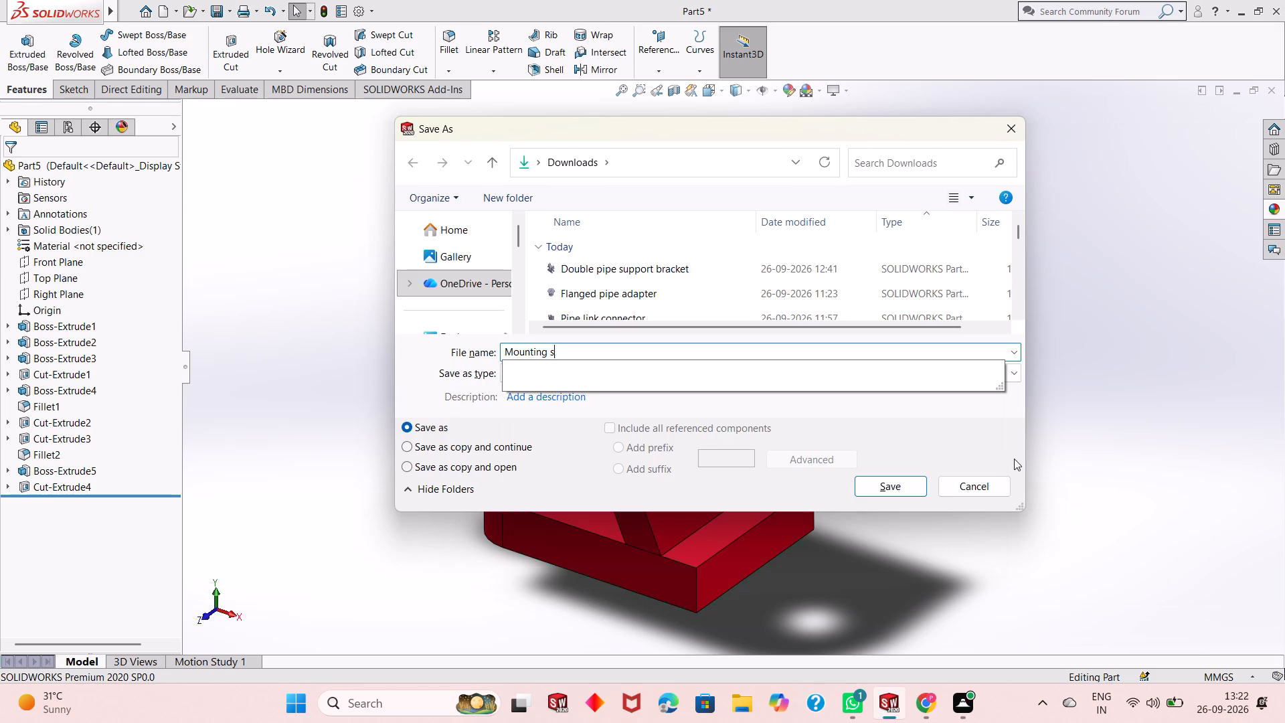
{"action": "type", "text": "upport"}
{"action": "key", "text": "space"}
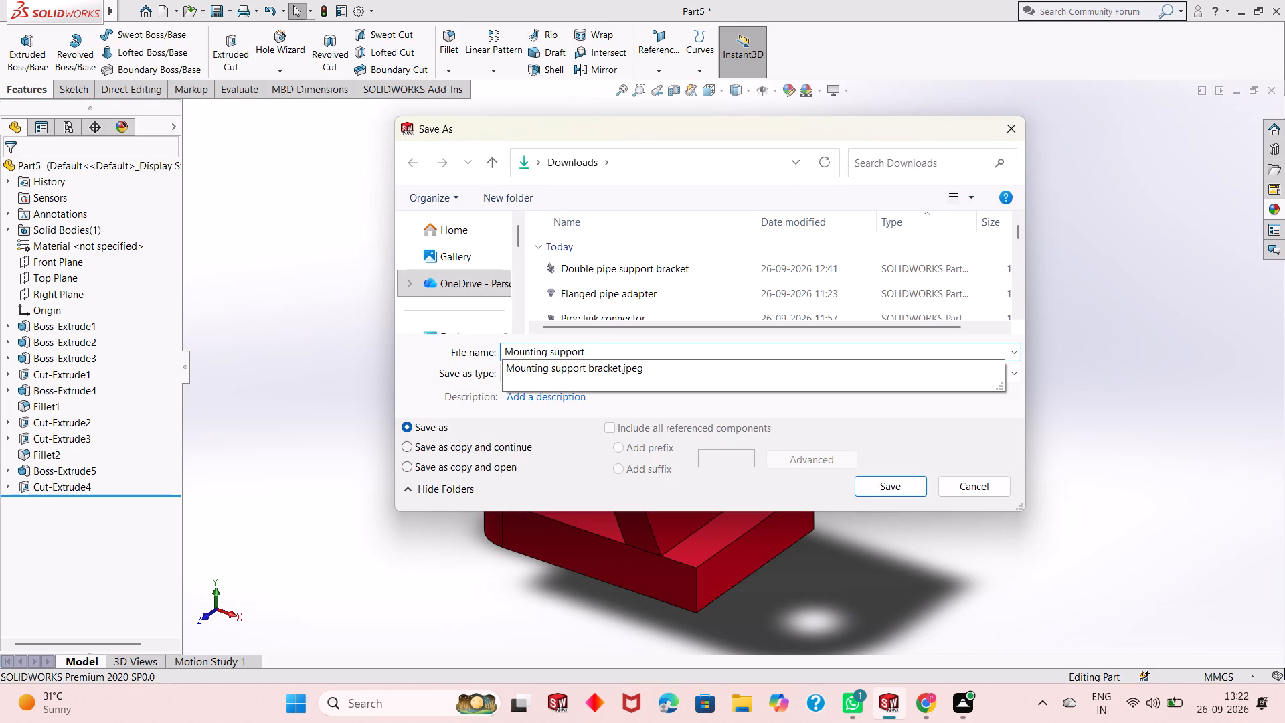
{"action": "type", "text": "bracket"}
{"action": "key", "text": "Return"}
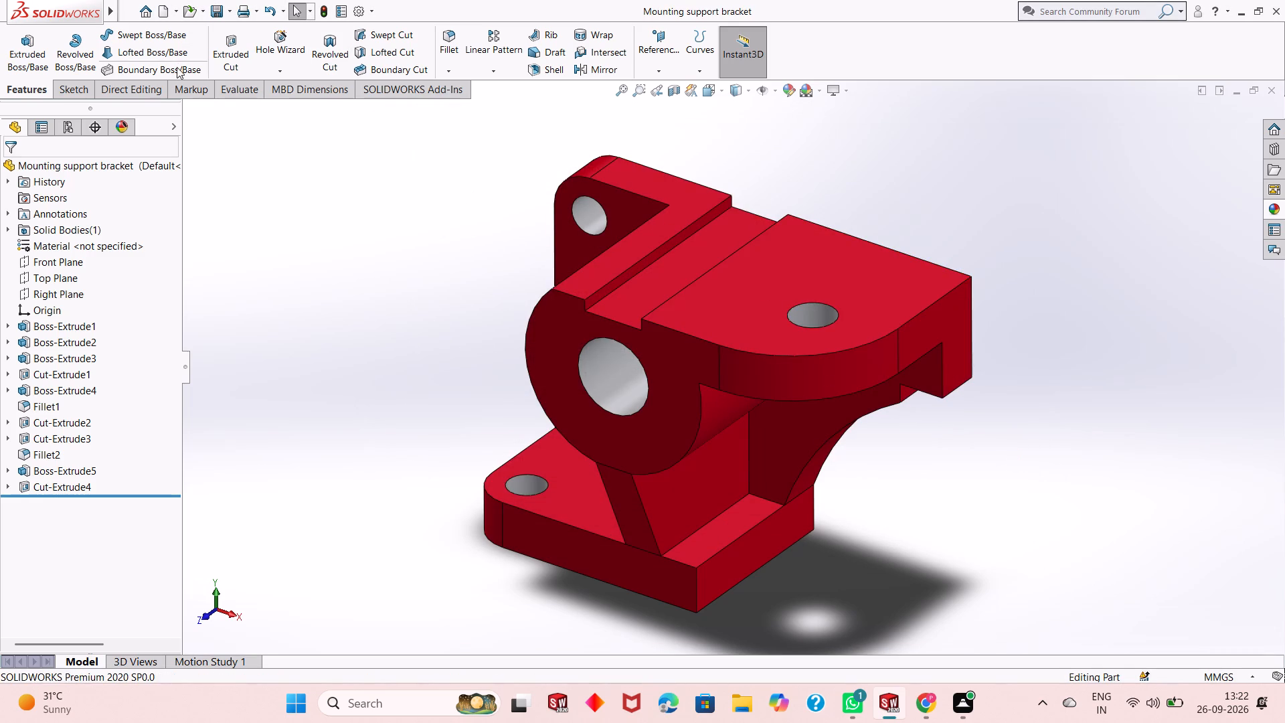
Save a PDF version (Adobe Portable Document Format) of the bracket as "Mounting support bracket" in the Downloads folder.
{"action": "left_click", "coordinate": [232, 9]}
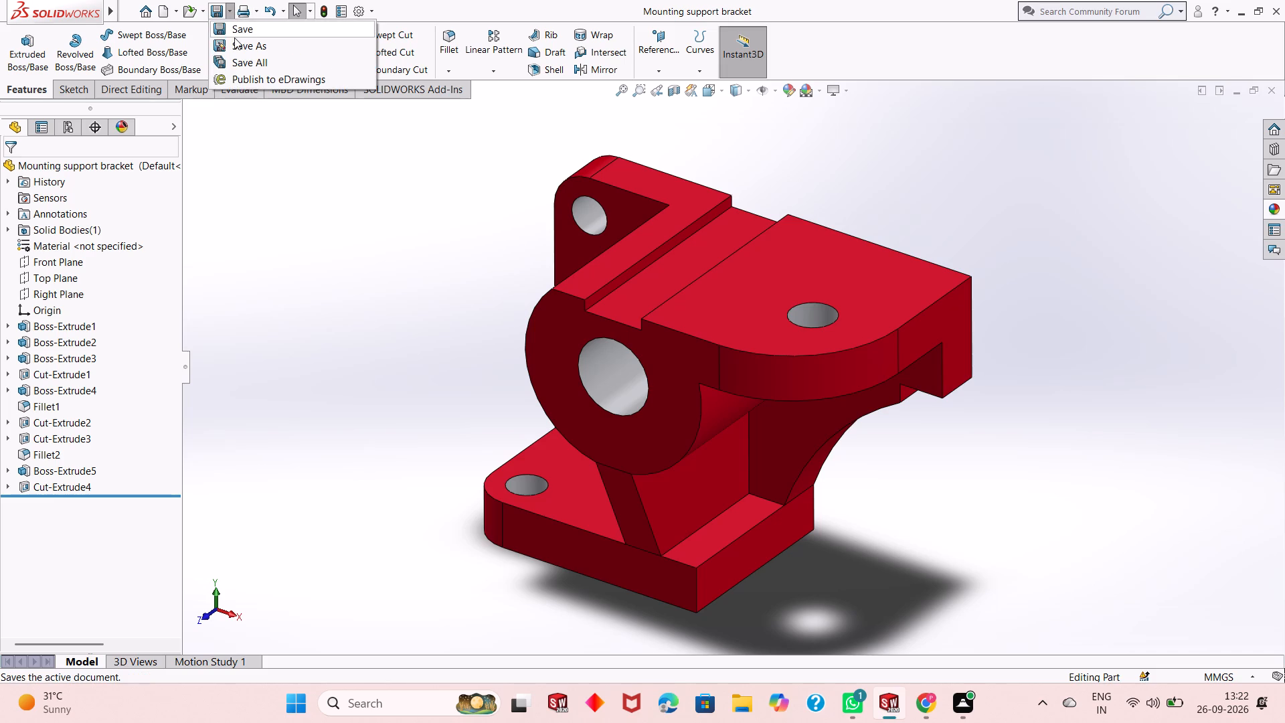
{"action": "left_click", "coordinate": [236, 42]}
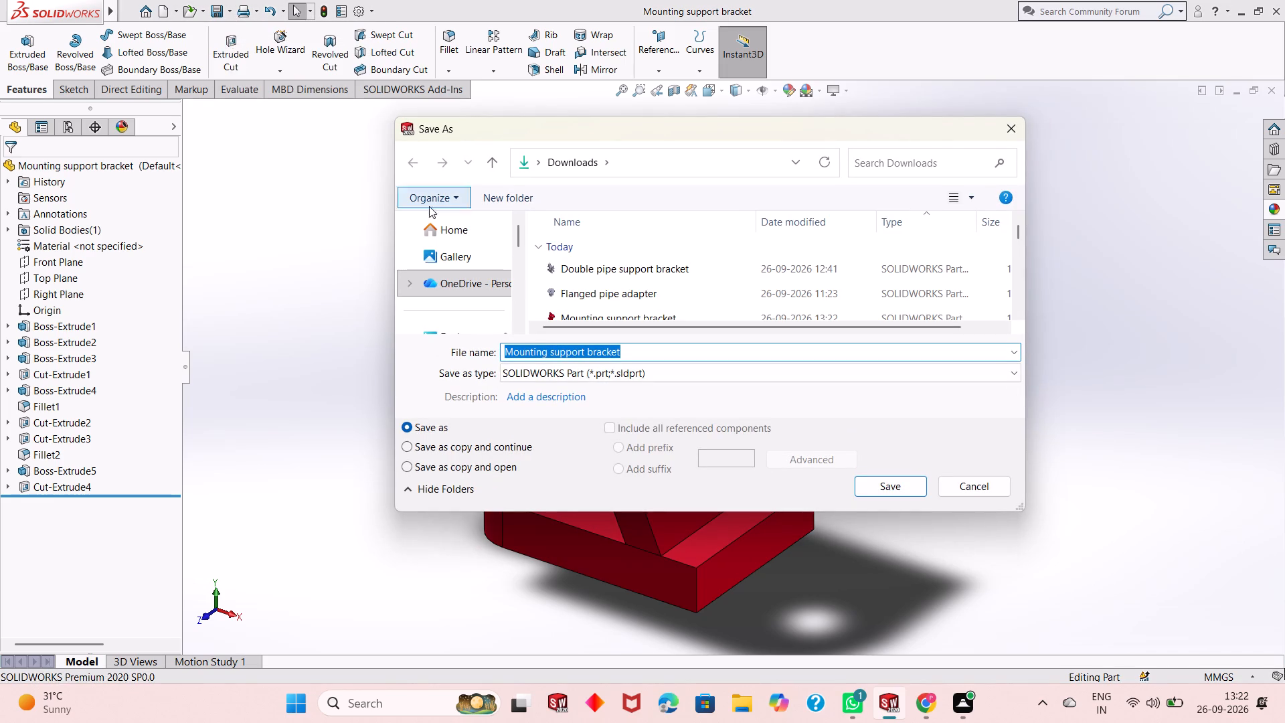
{"action": "left_click", "coordinate": [622, 373]}
{"action": "left_click", "coordinate": [730, 100]}
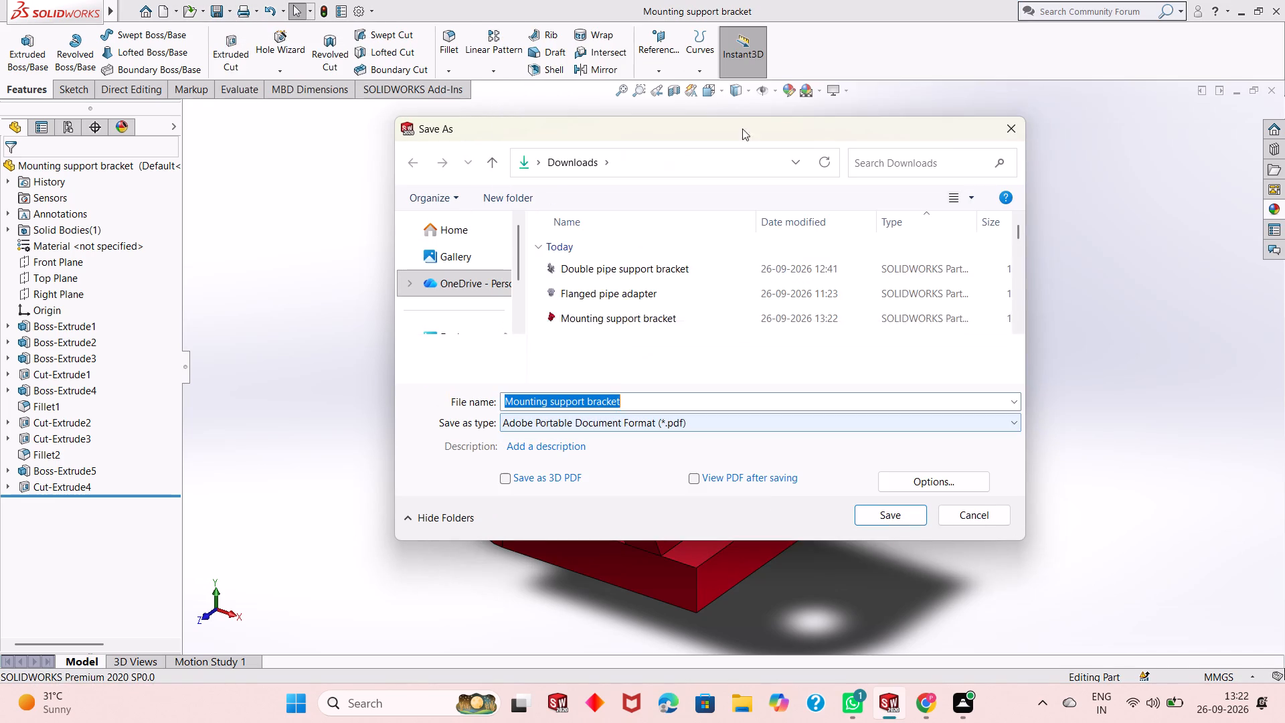
{"action": "left_click", "coordinate": [892, 516]}
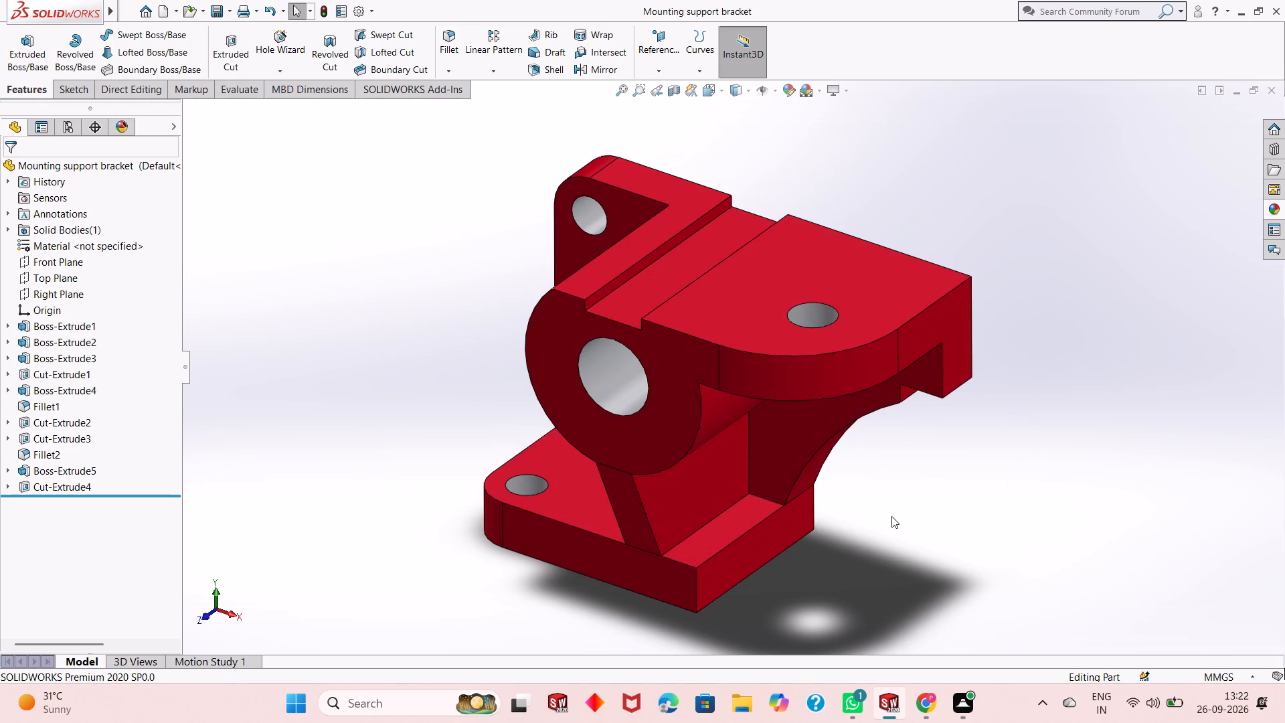